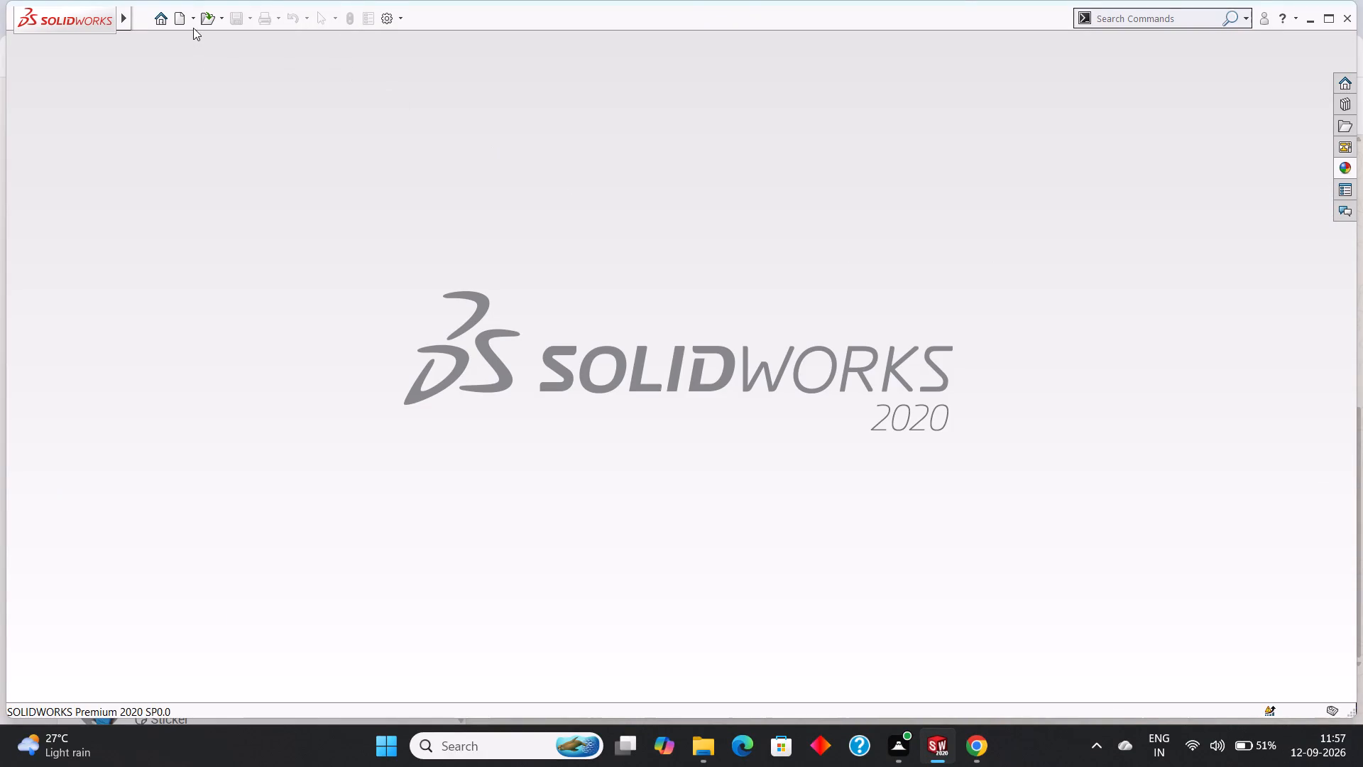
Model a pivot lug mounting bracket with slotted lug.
Create a new part document.
click(193, 26)
click(199, 35)
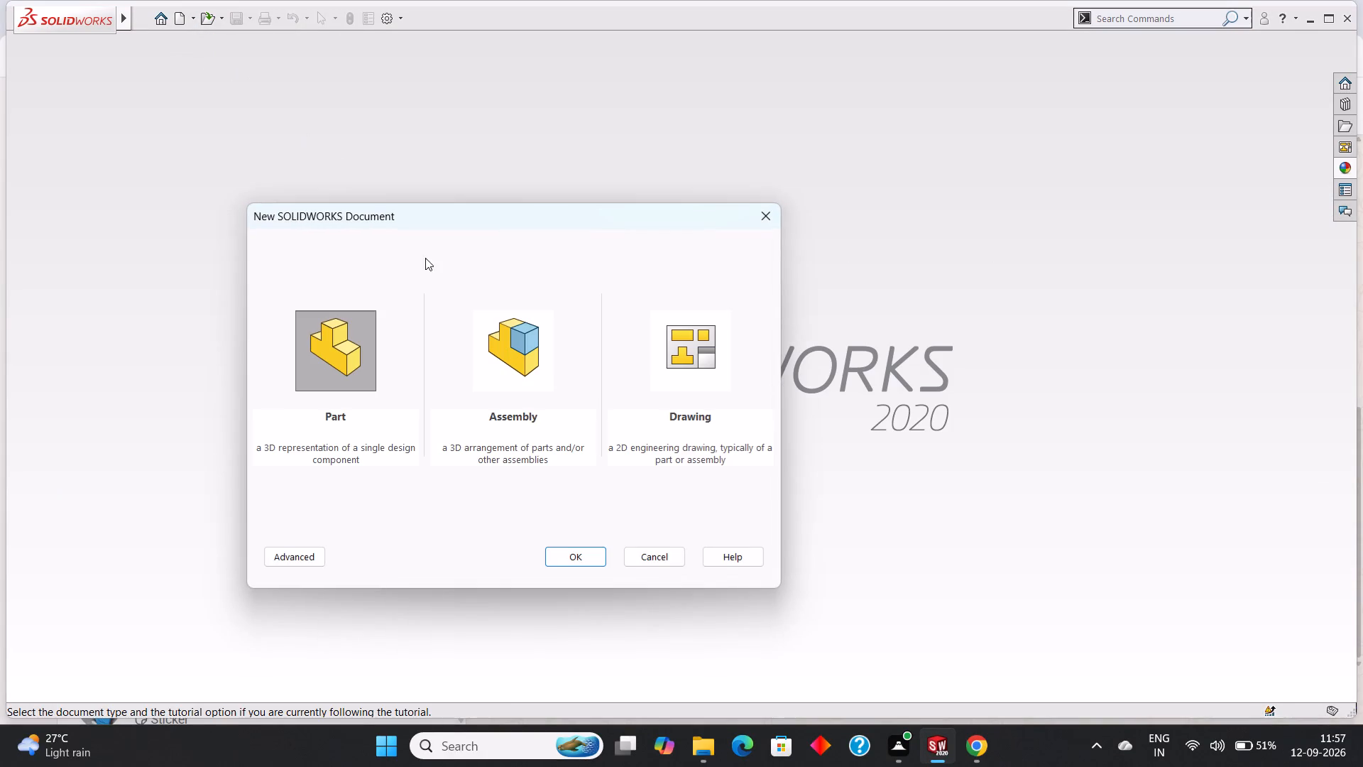
click(333, 315)
click(572, 567)
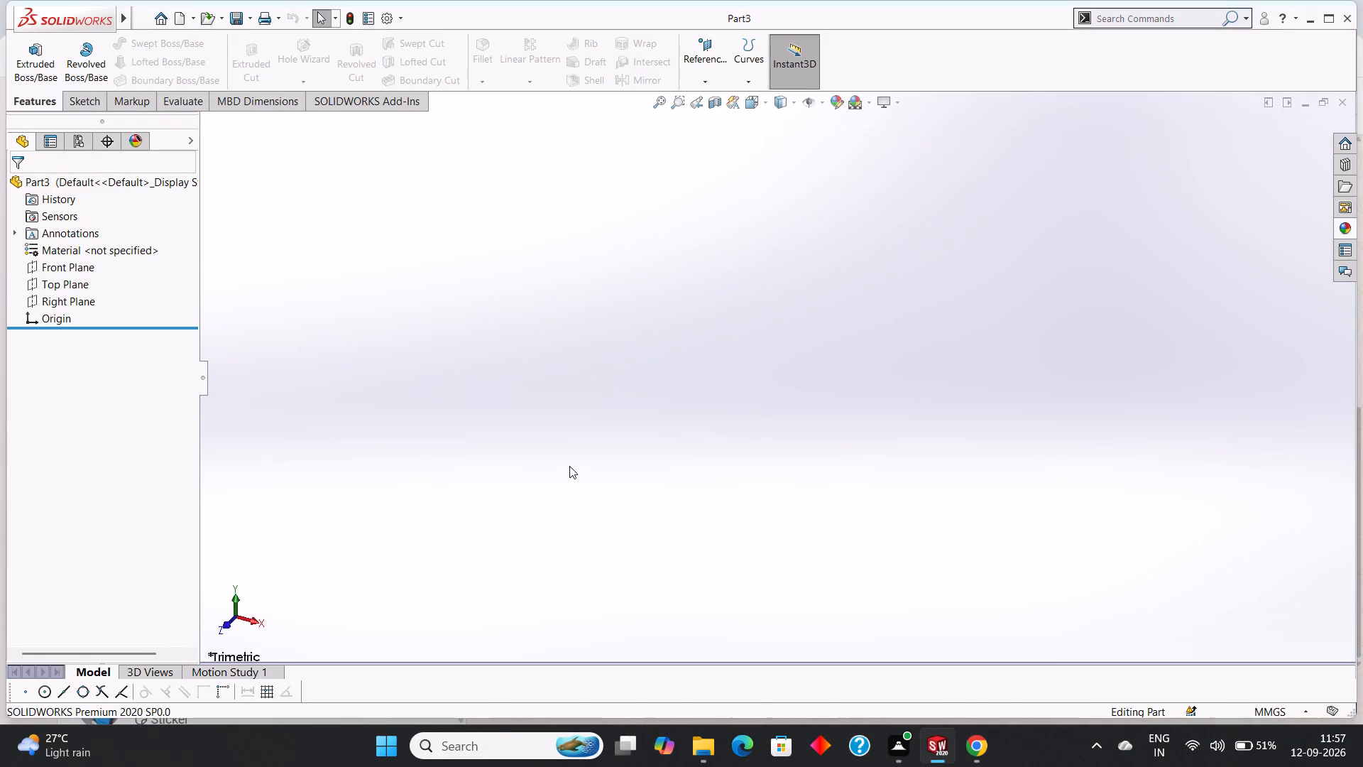
Sketch a closed rectangle of lines on the Front Plane, starting at the origin, 90 mm wide and 18 mm high.
click(84, 267)
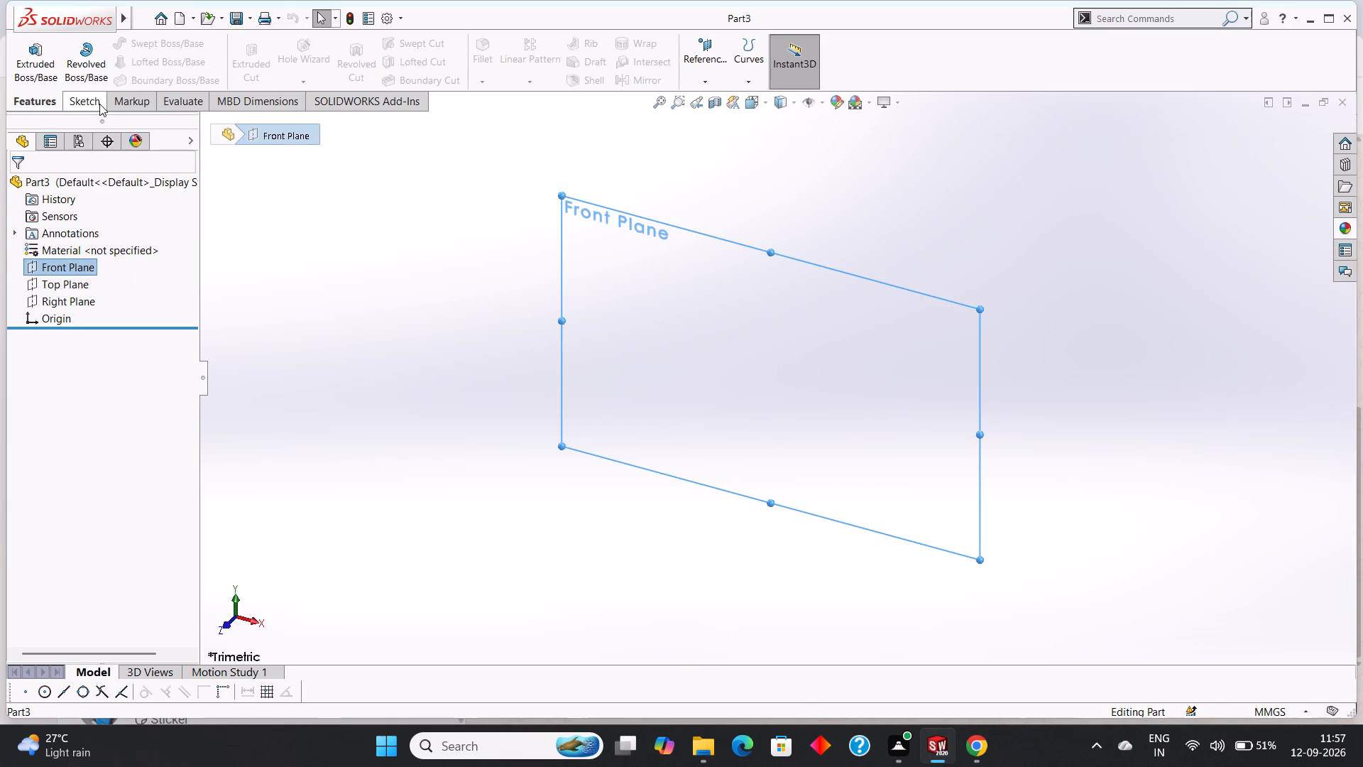
click(99, 104)
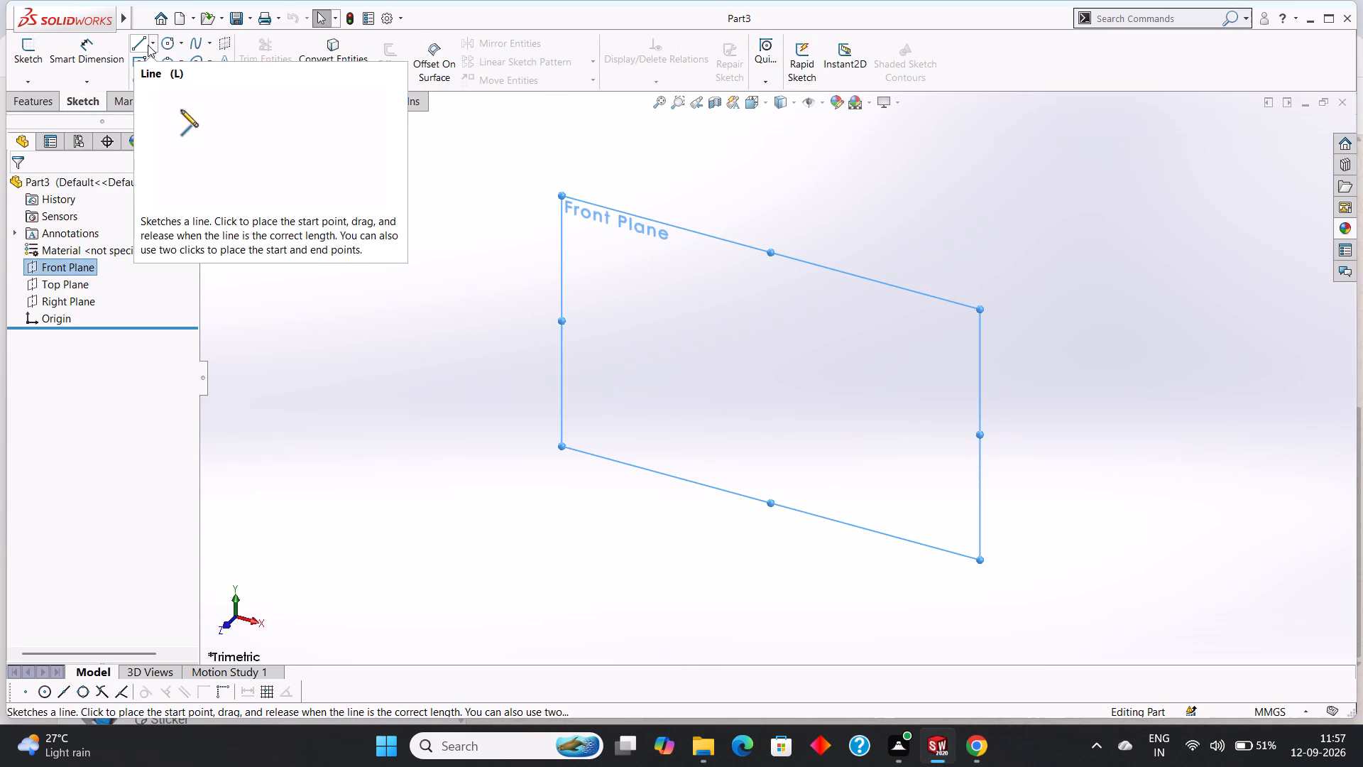
click(147, 44)
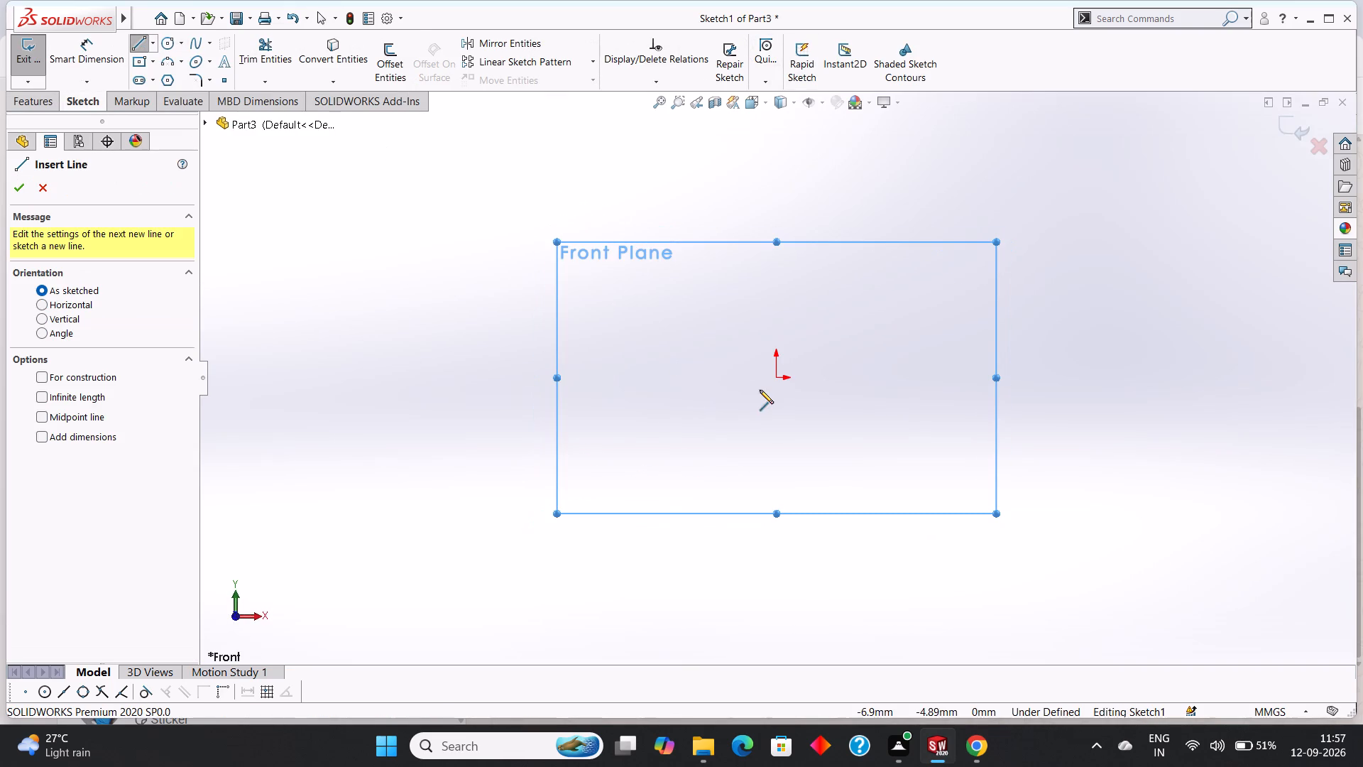
click(774, 377)
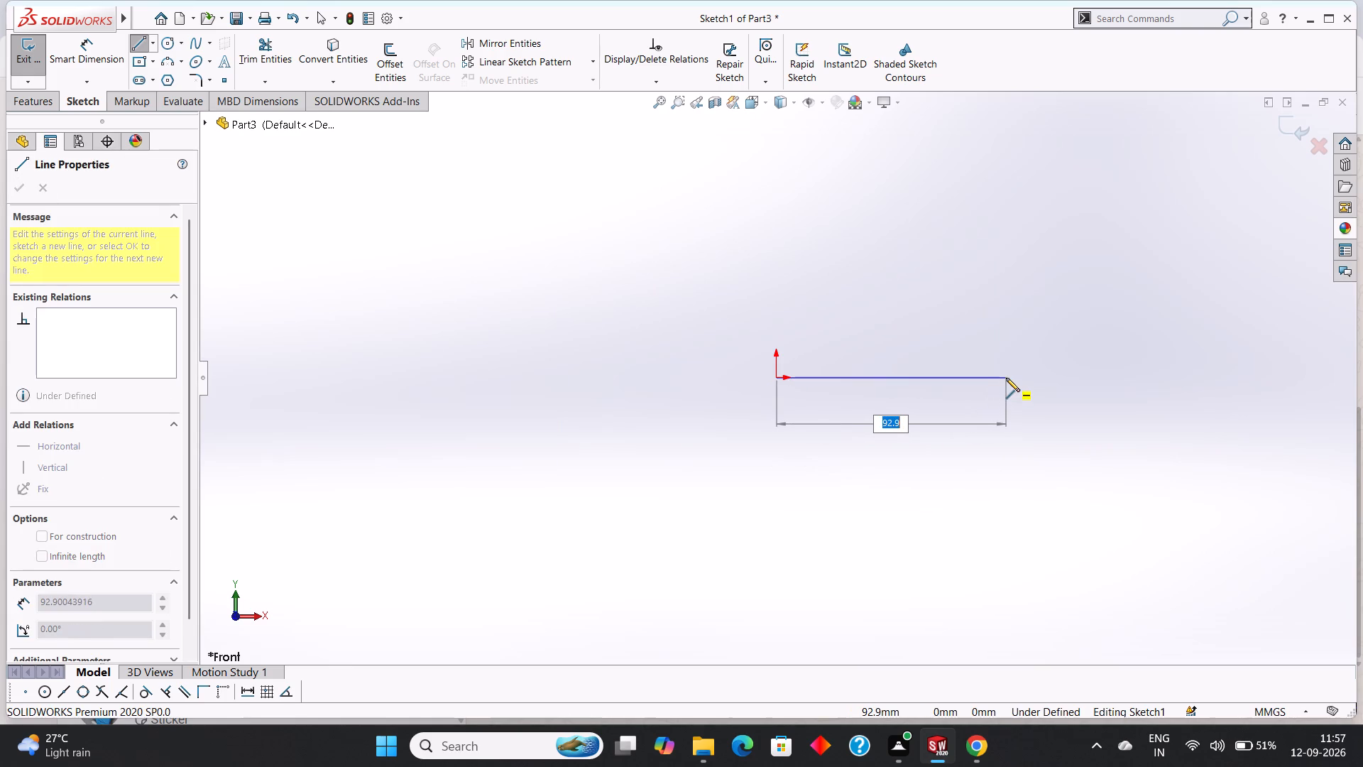
text(90)
key(Return)
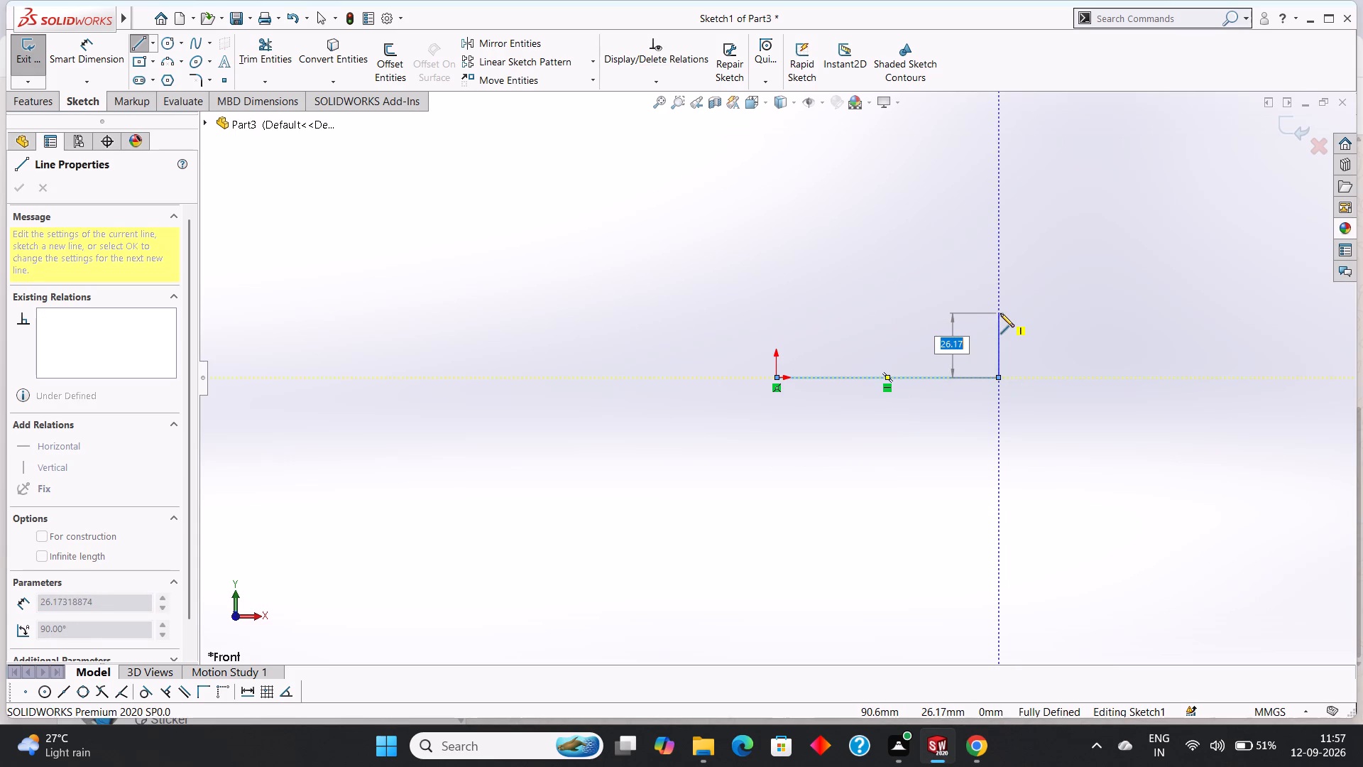
text(18)
key(Return)
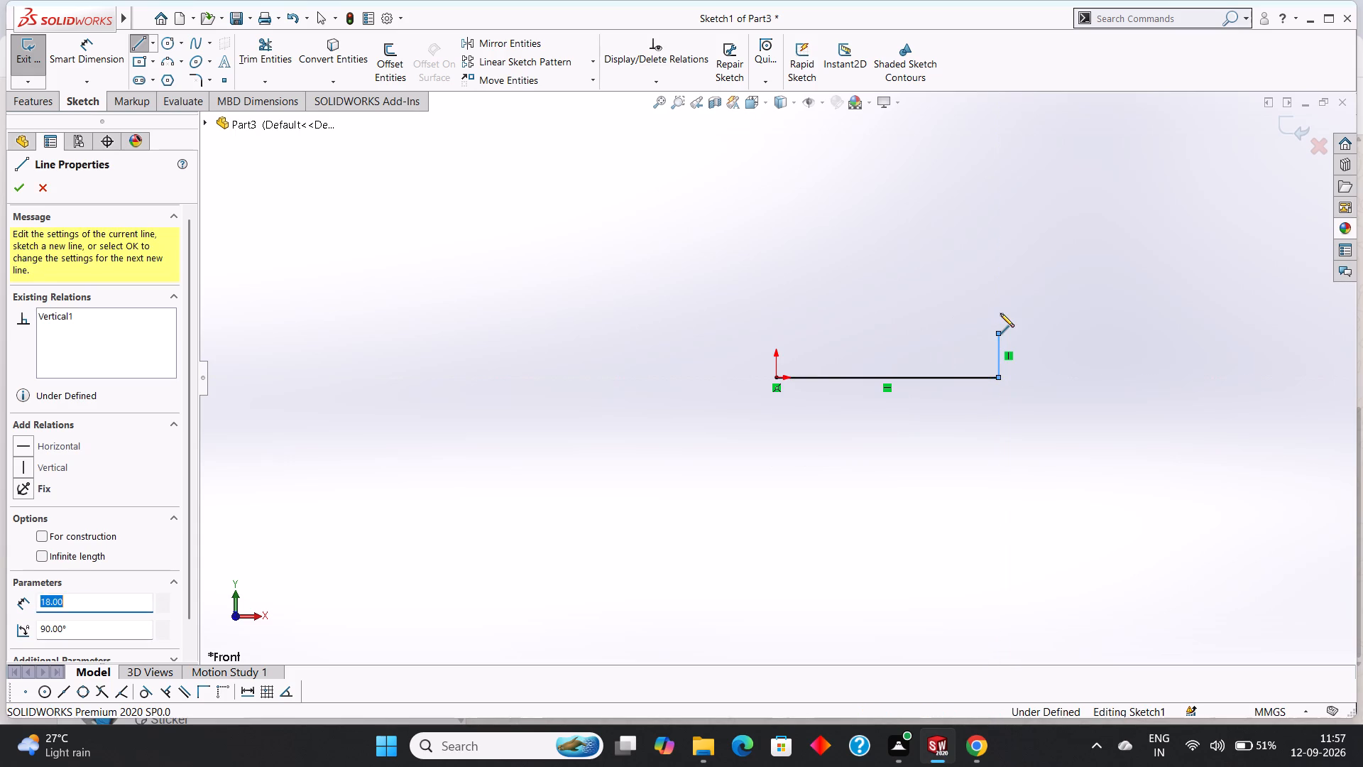
click(774, 334)
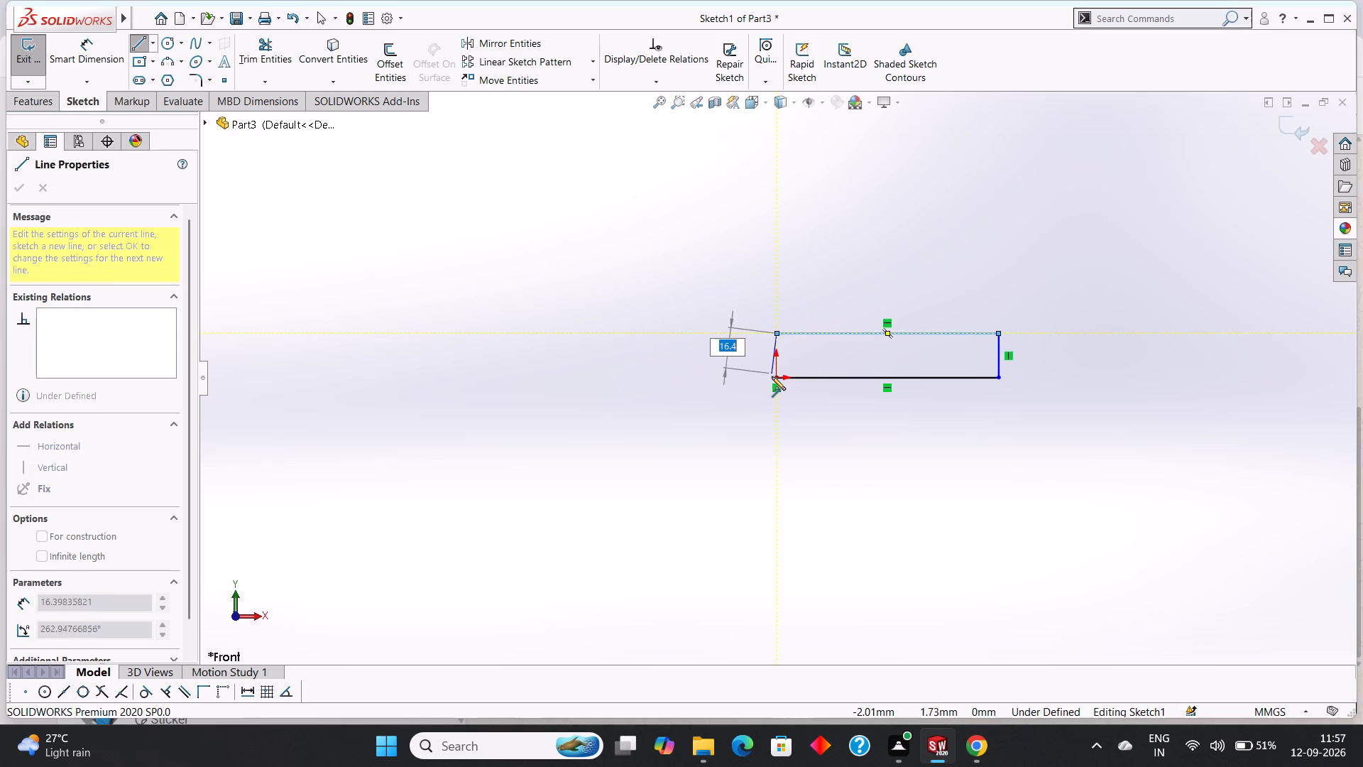
click(779, 377)
right_click(734, 374)
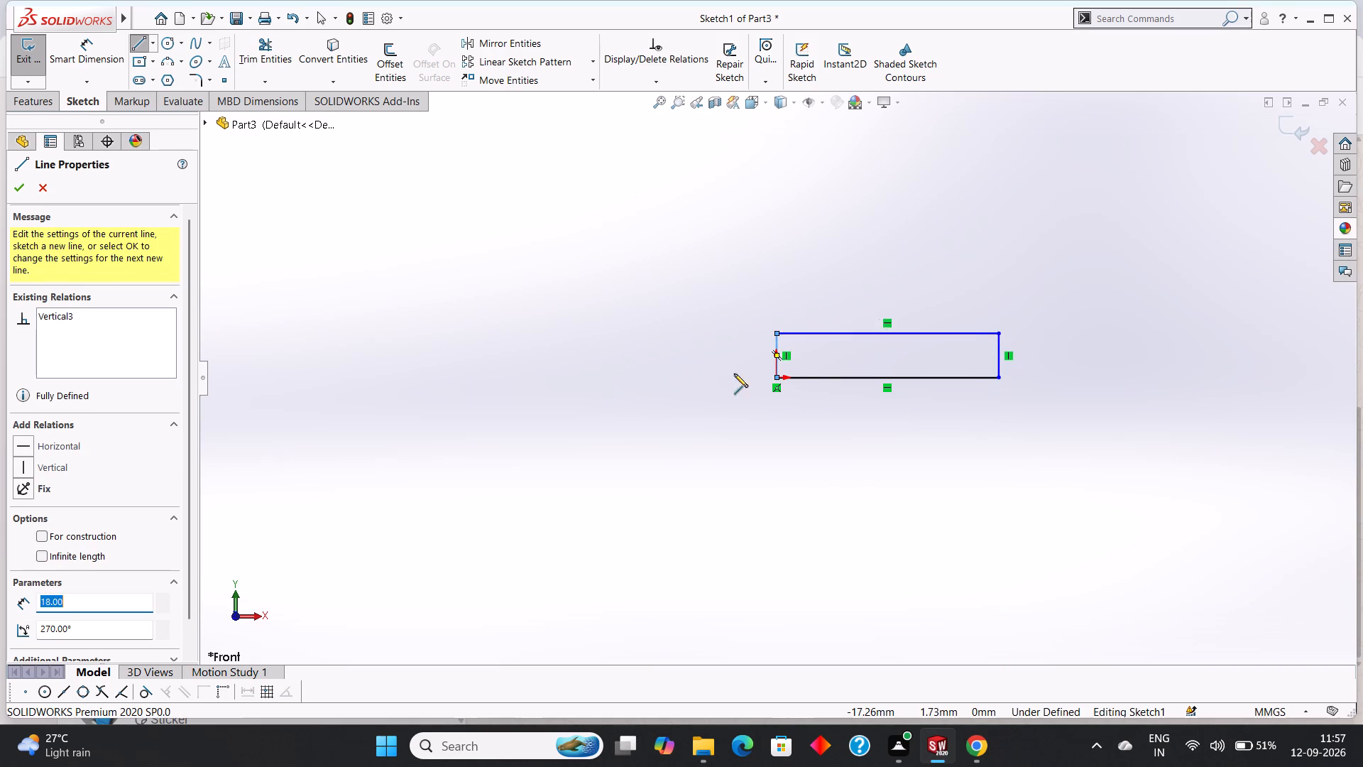
click(755, 380)
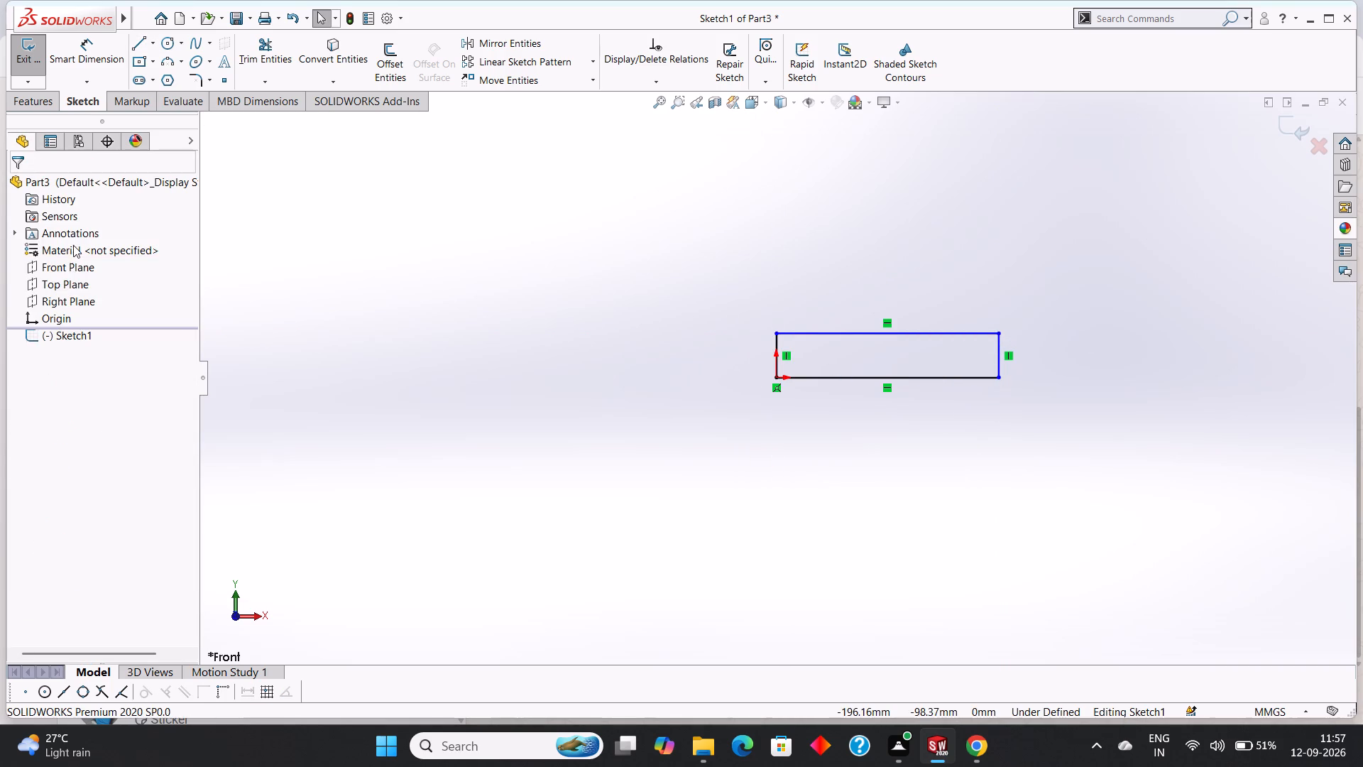
Dimension the rectangle's bottom edge as 90 mm and its vertical edge opposite the origin as 18 mm.
click(92, 49)
click(845, 376)
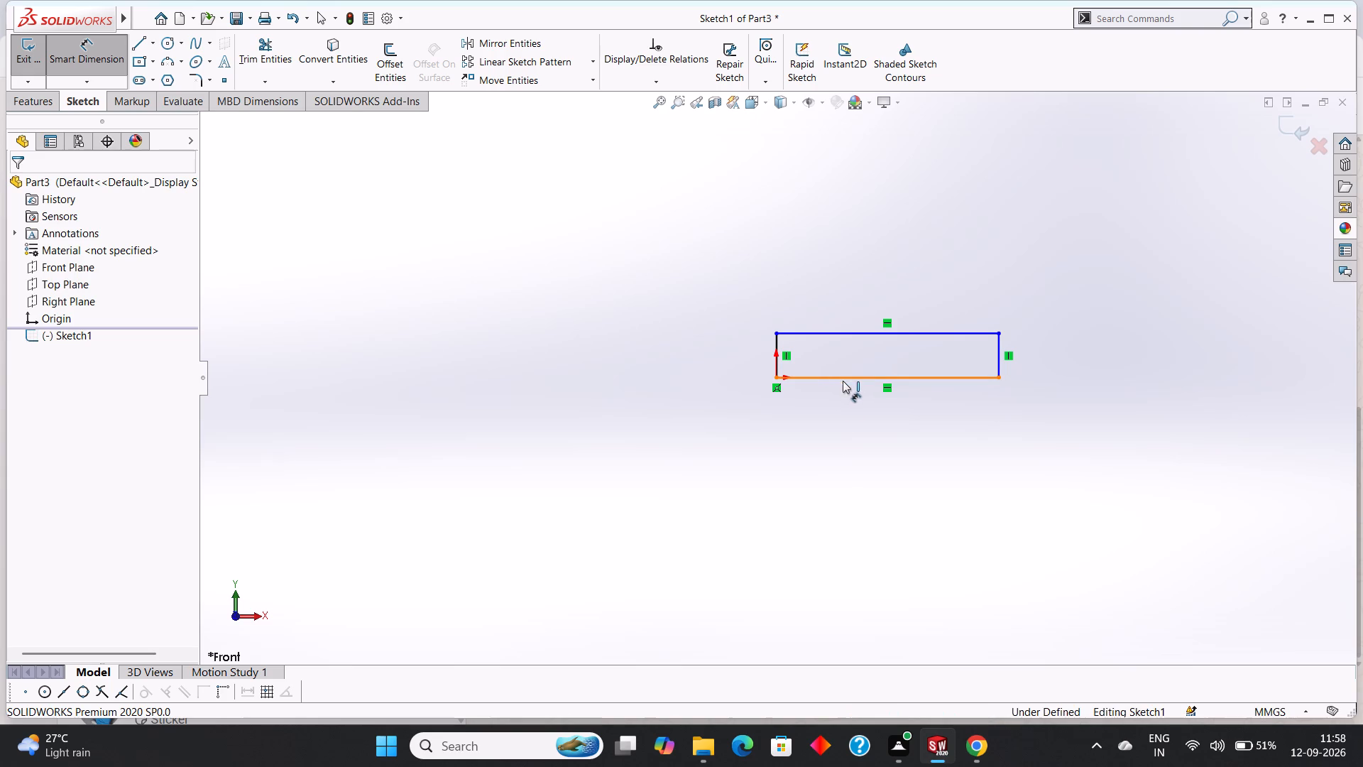
click(866, 447)
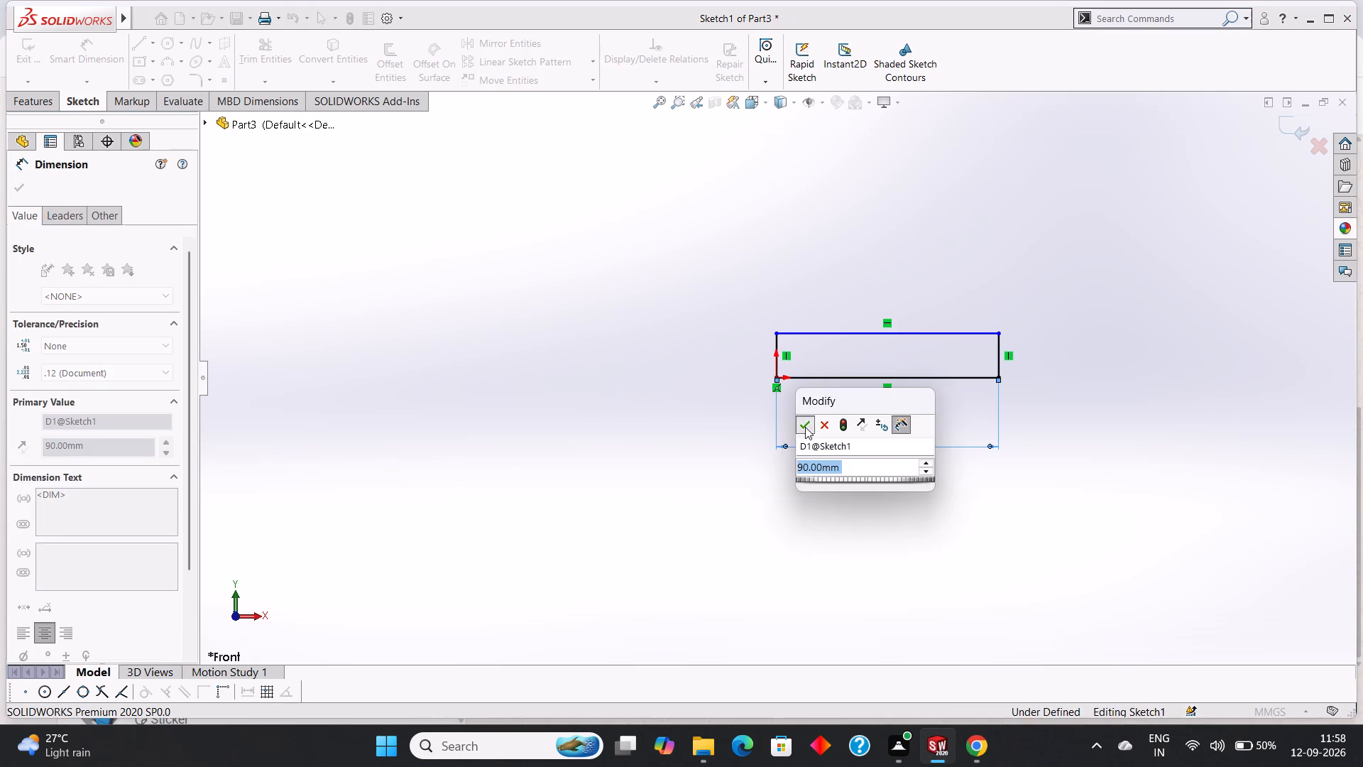
click(805, 427)
click(1000, 350)
click(1056, 356)
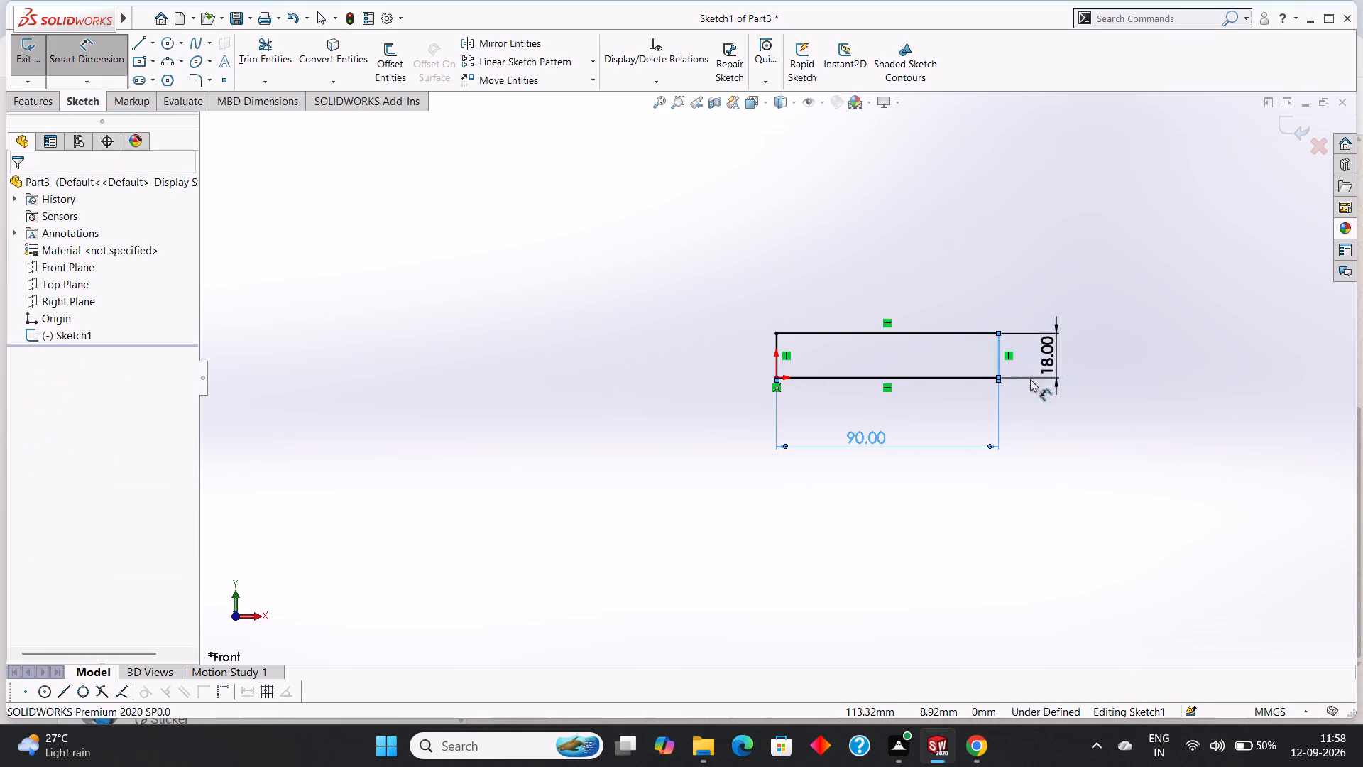
click(993, 334)
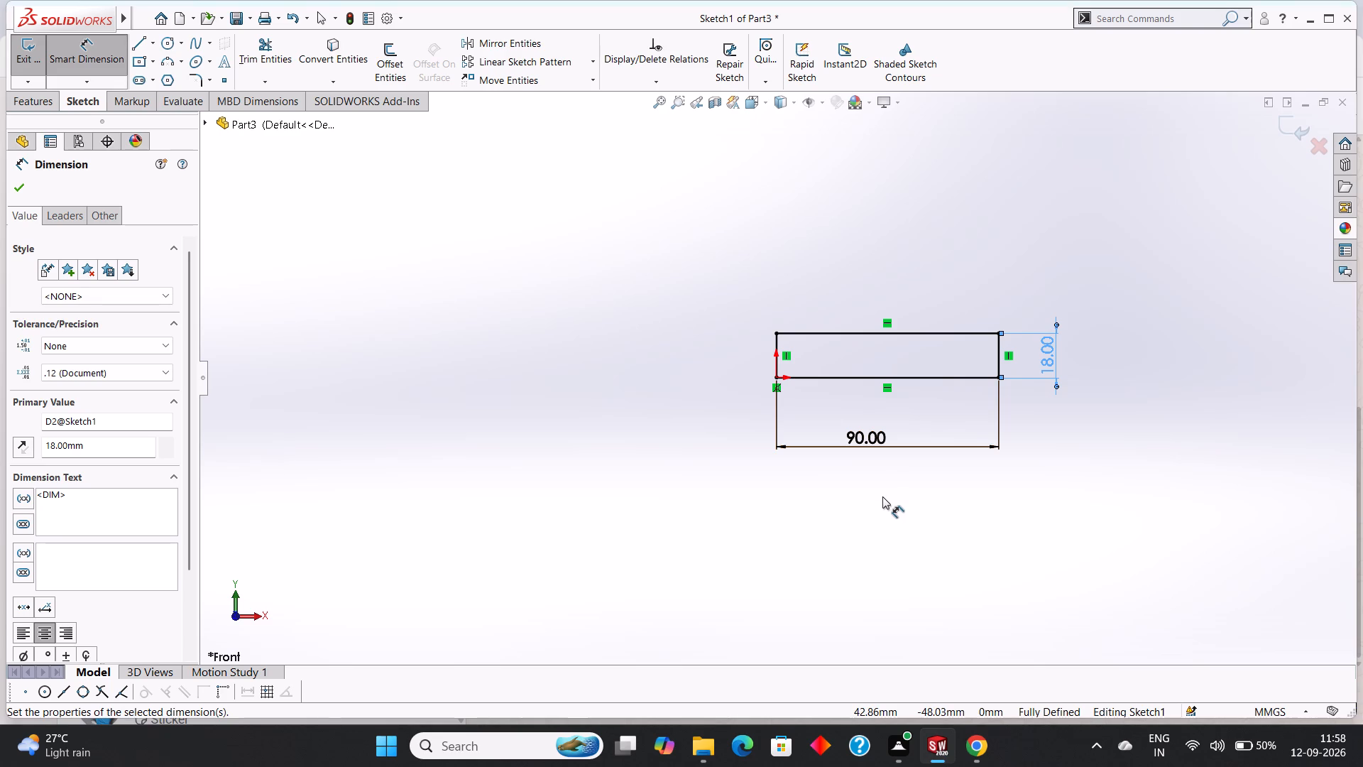
scroll(882, 496, up, 1)
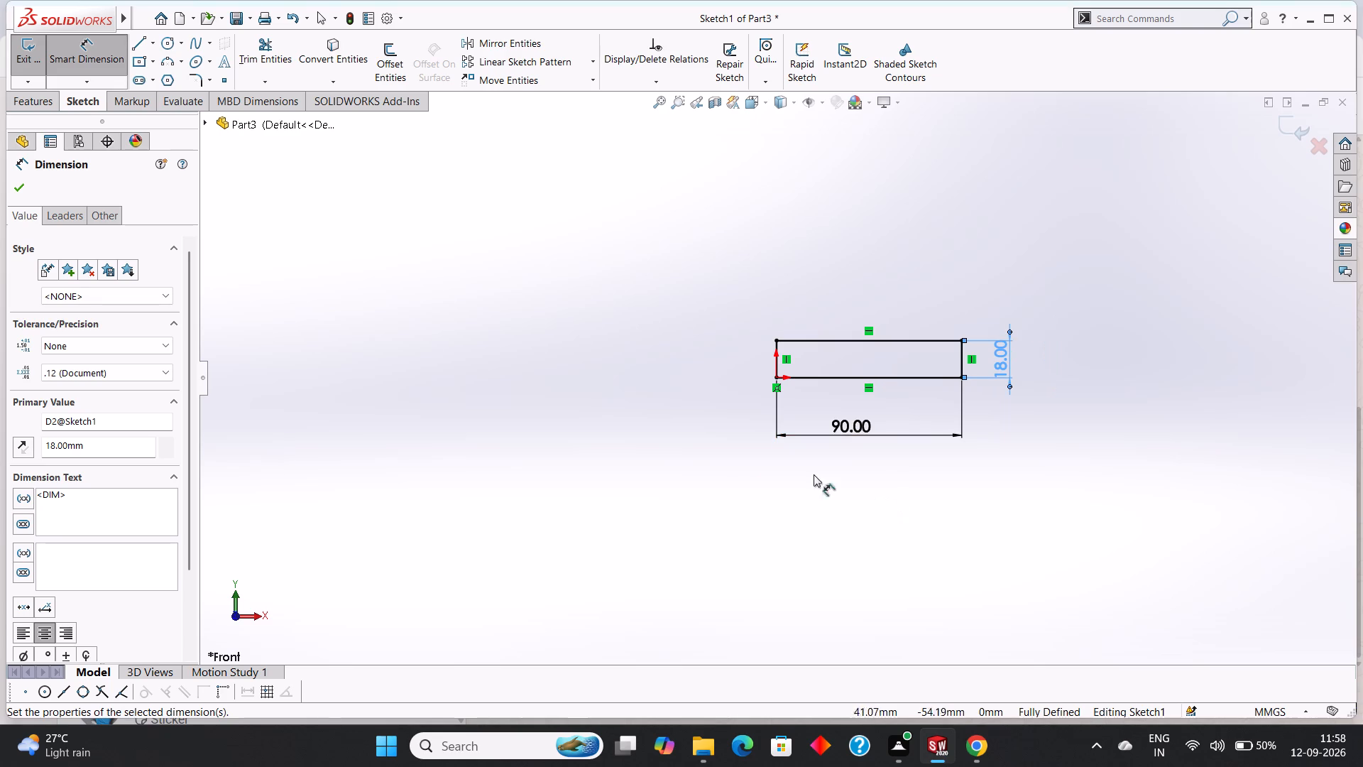
scroll(483, 338, up, 1)
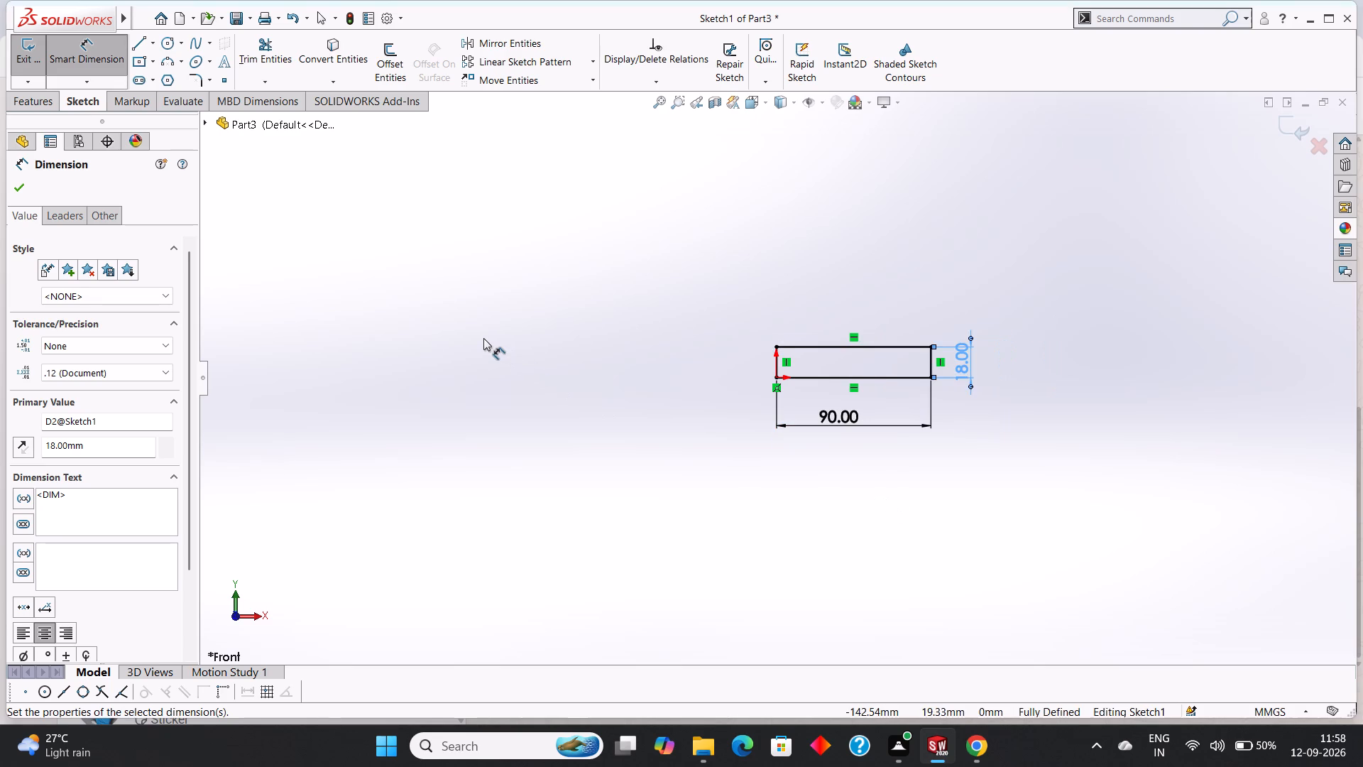
scroll(483, 338, up, 1)
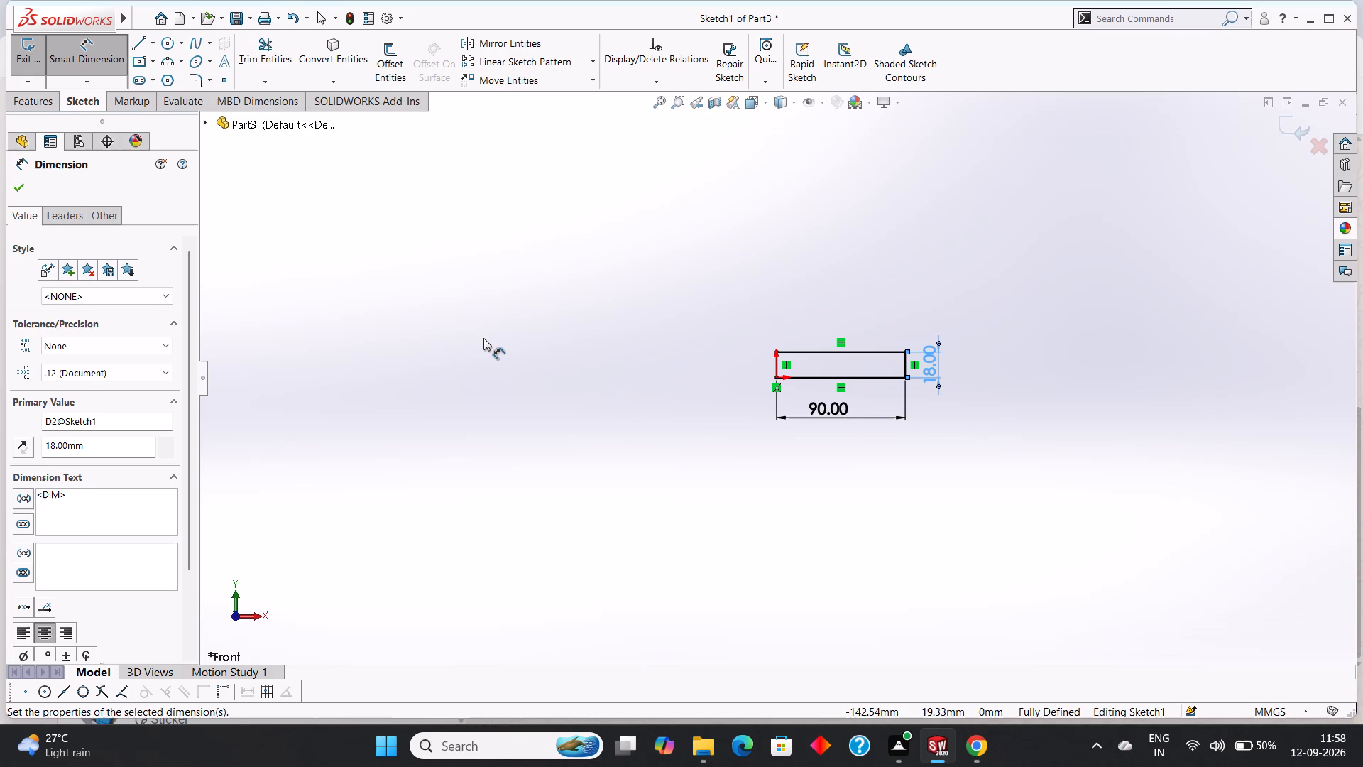
scroll(484, 338, up, 1)
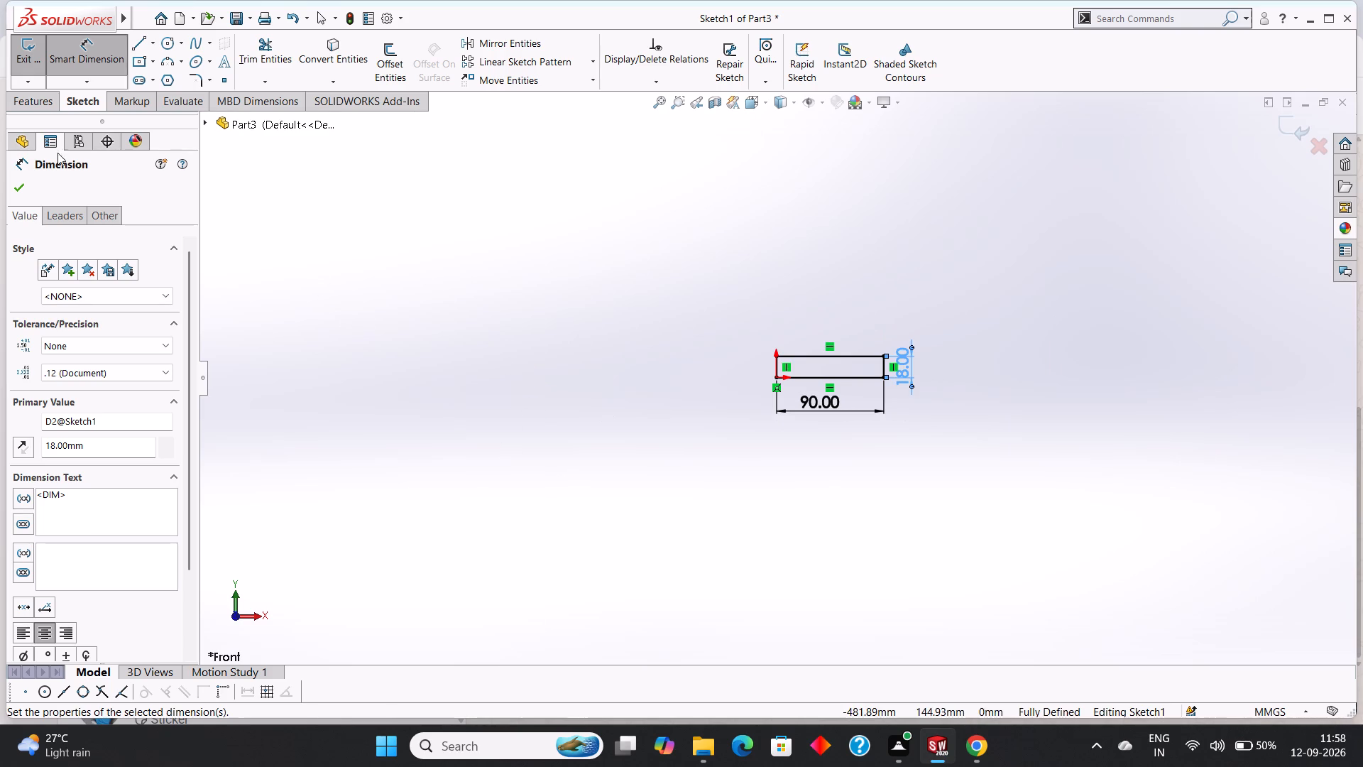
click(27, 192)
Extrude the rectangle as a blind boss 50 mm deep.
click(50, 103)
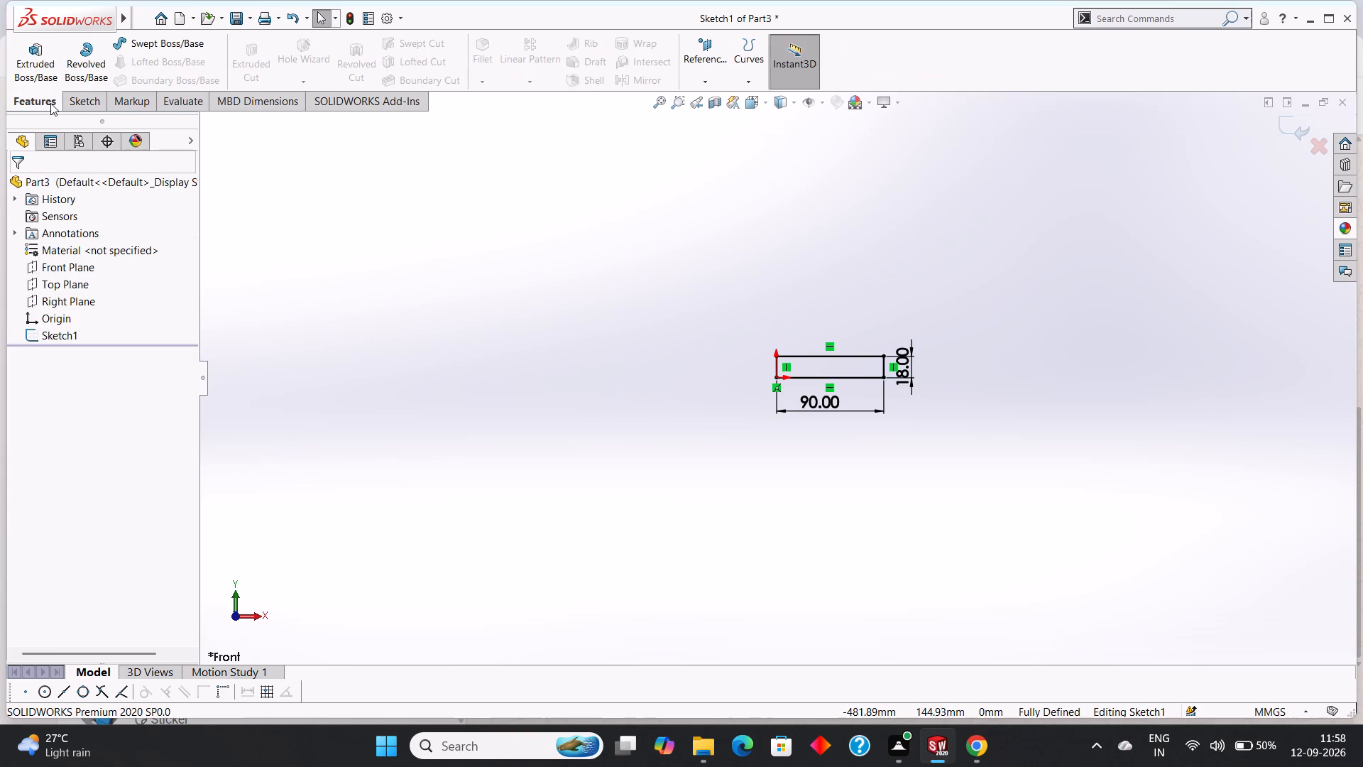
click(54, 63)
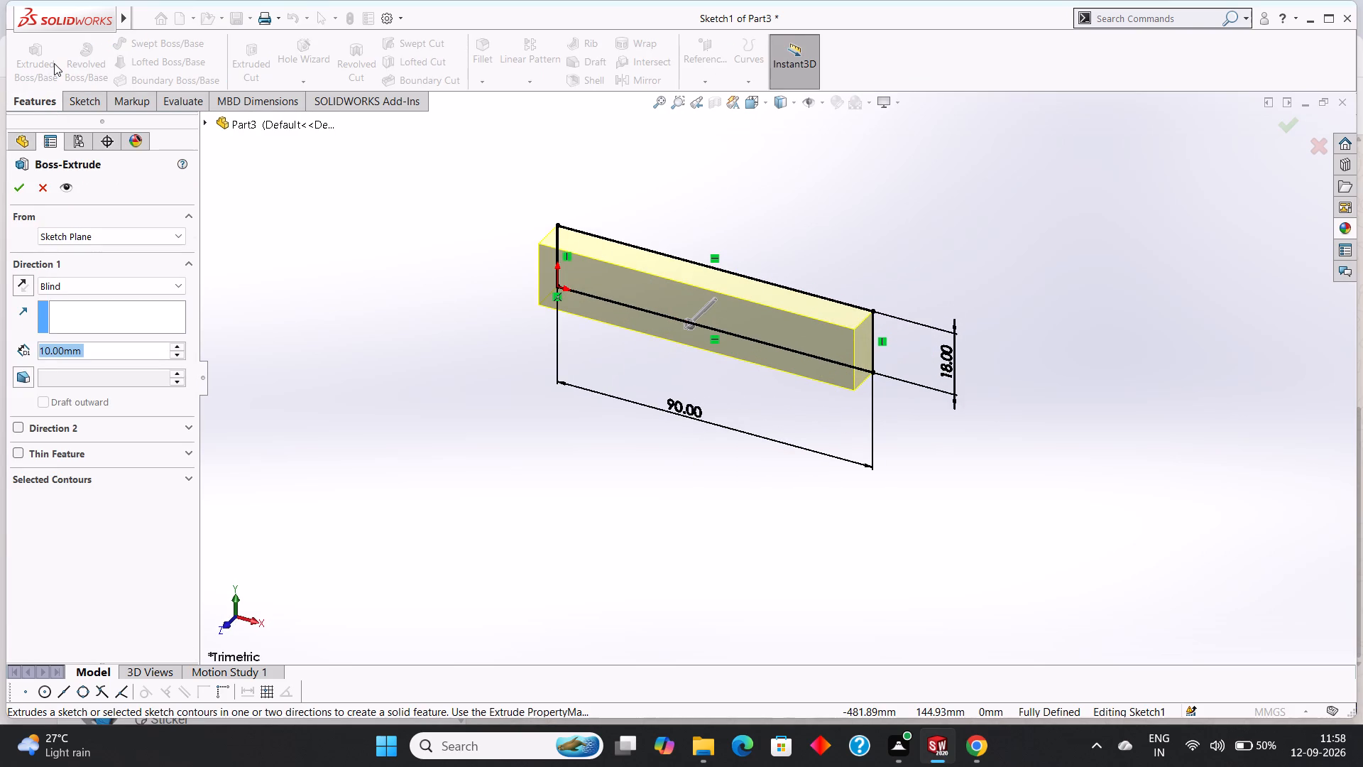
text(50)
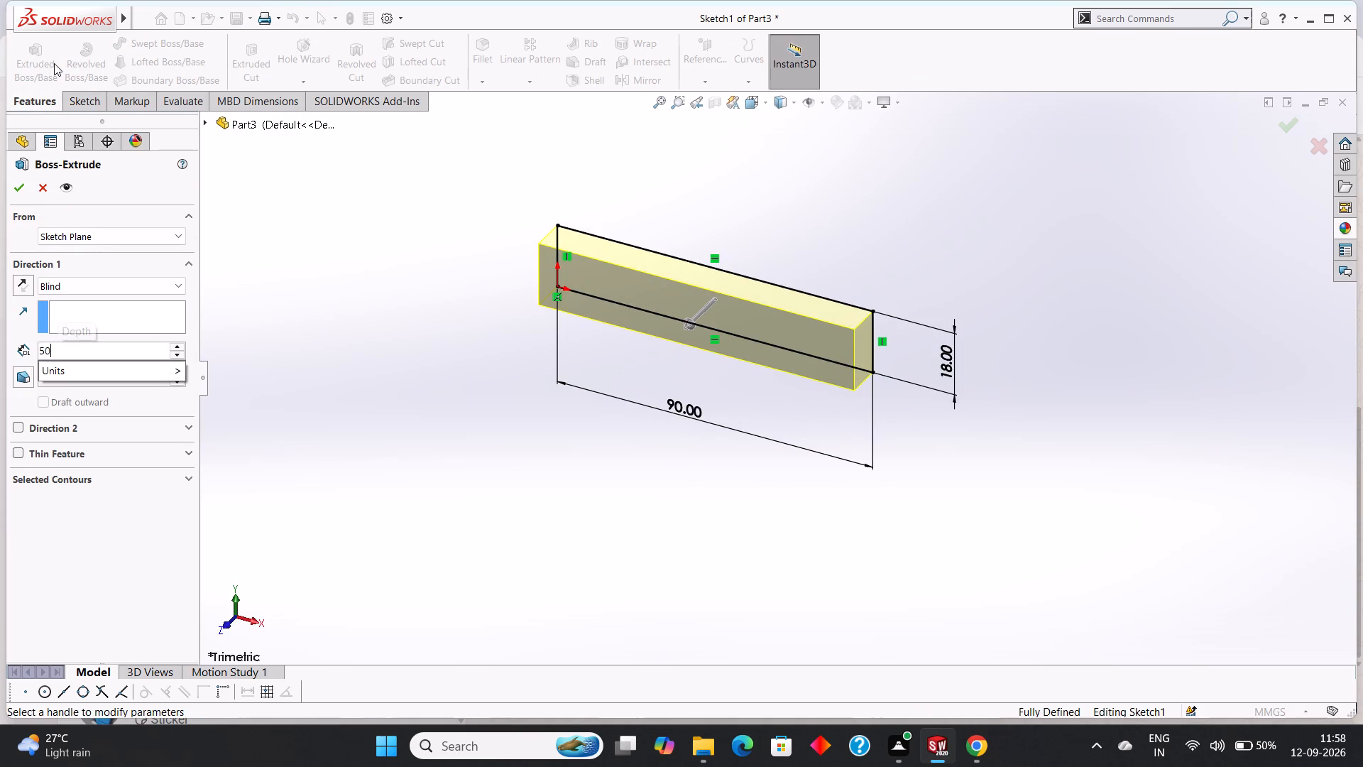
key(Return)
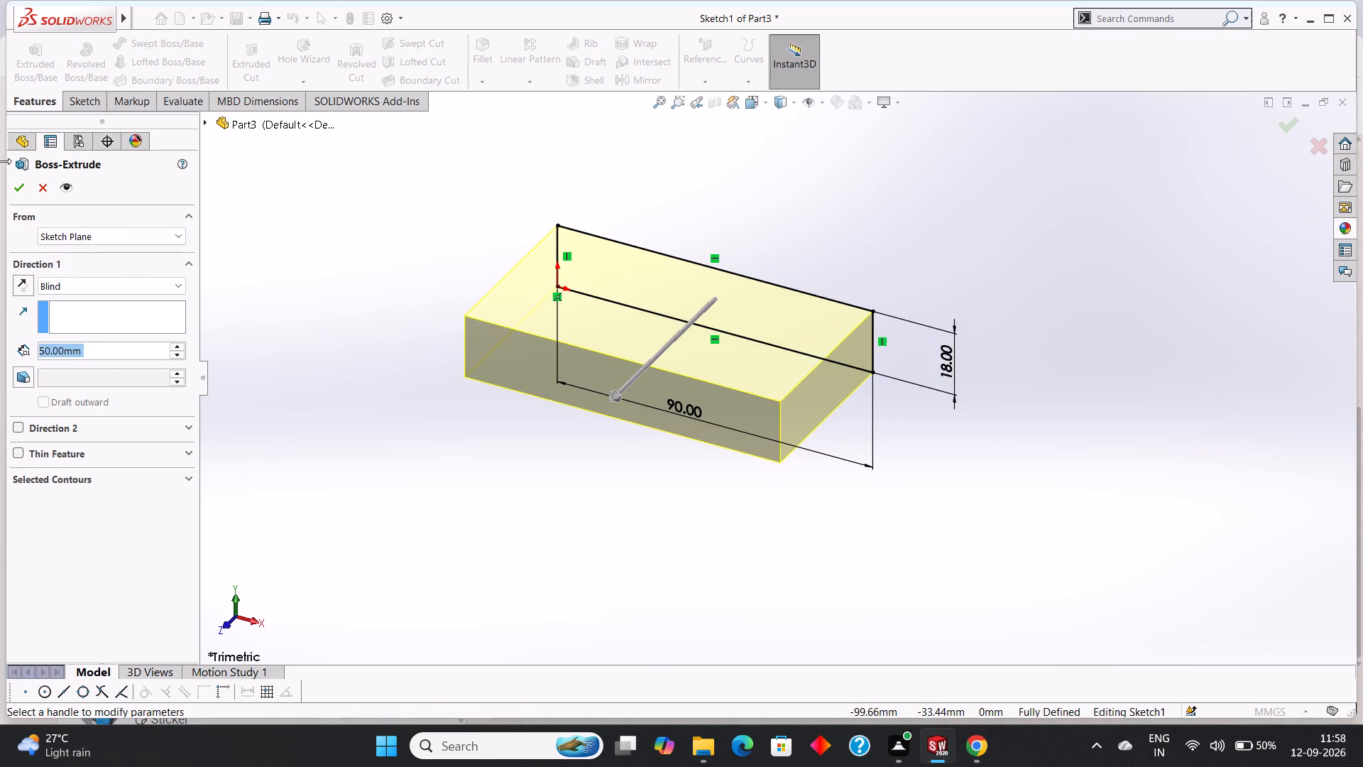
click(23, 187)
click(1102, 396)
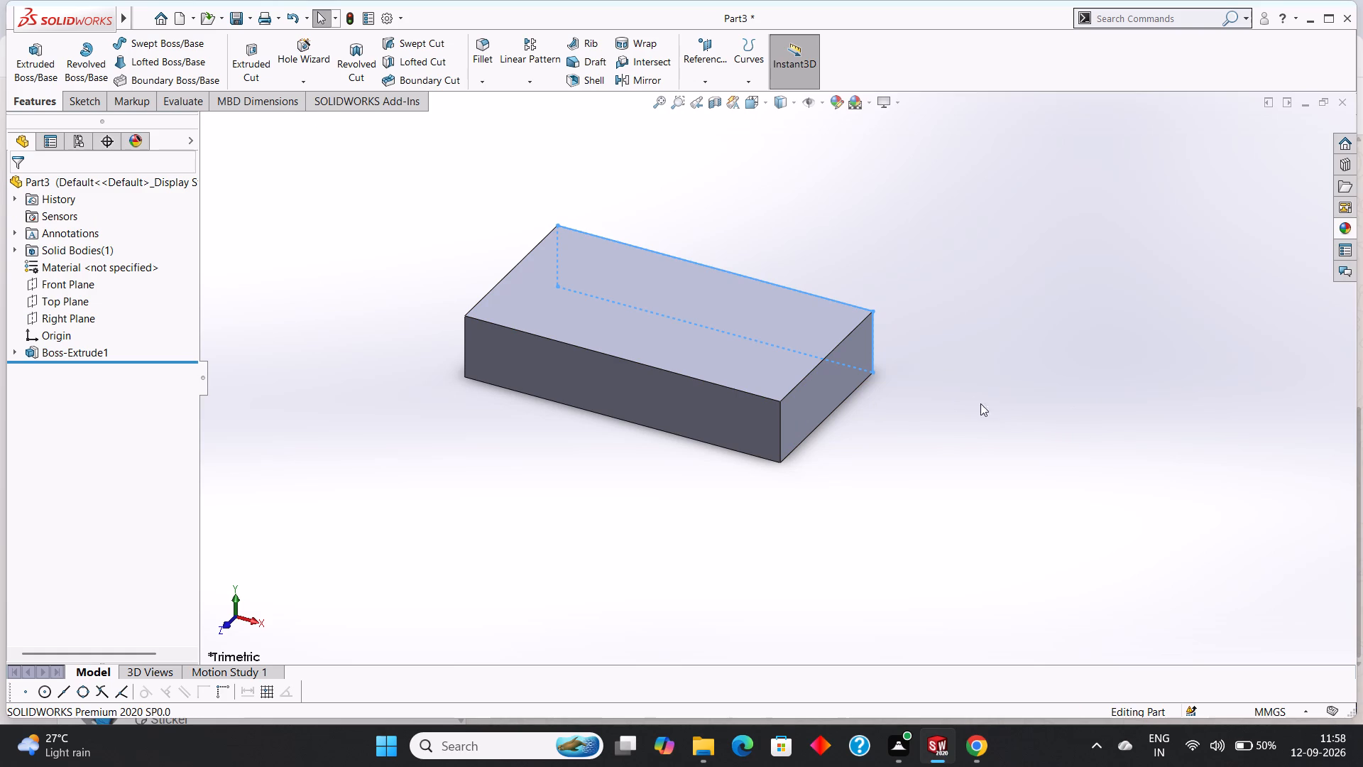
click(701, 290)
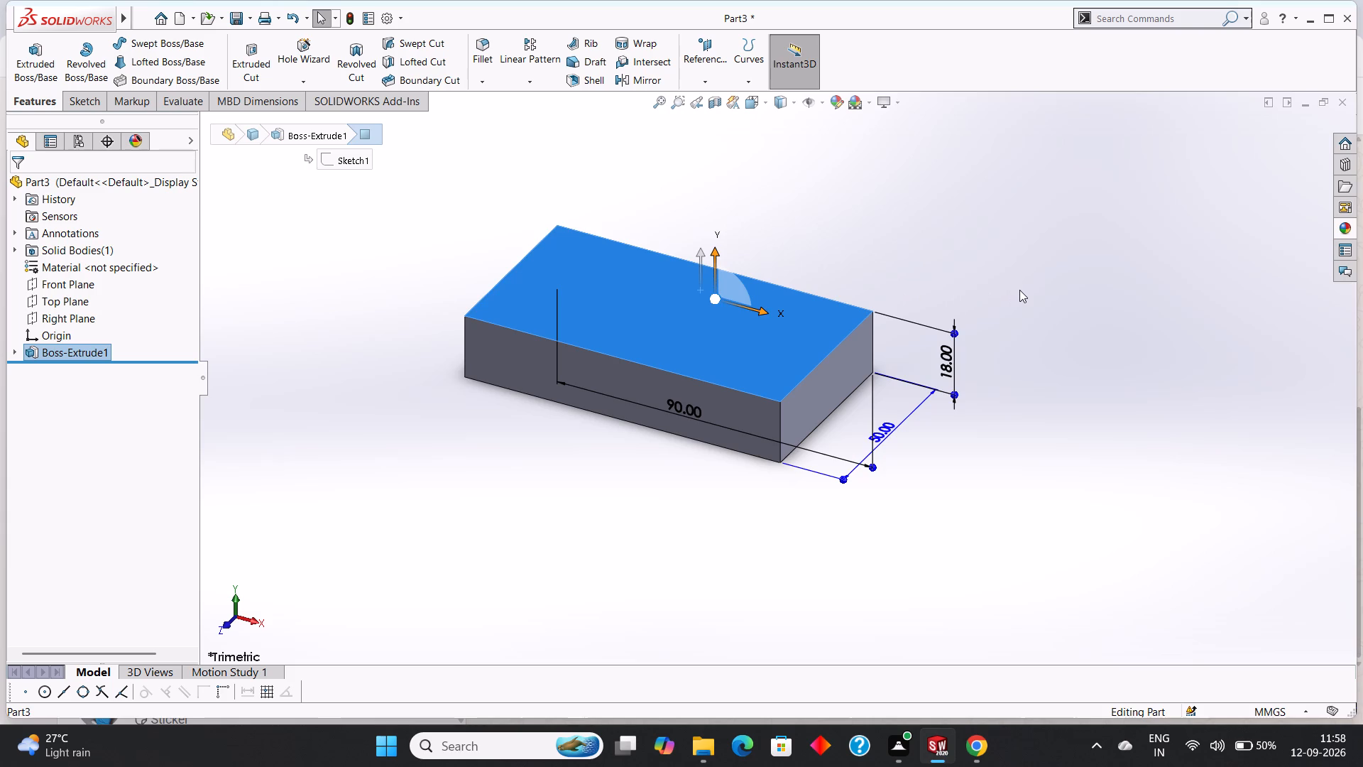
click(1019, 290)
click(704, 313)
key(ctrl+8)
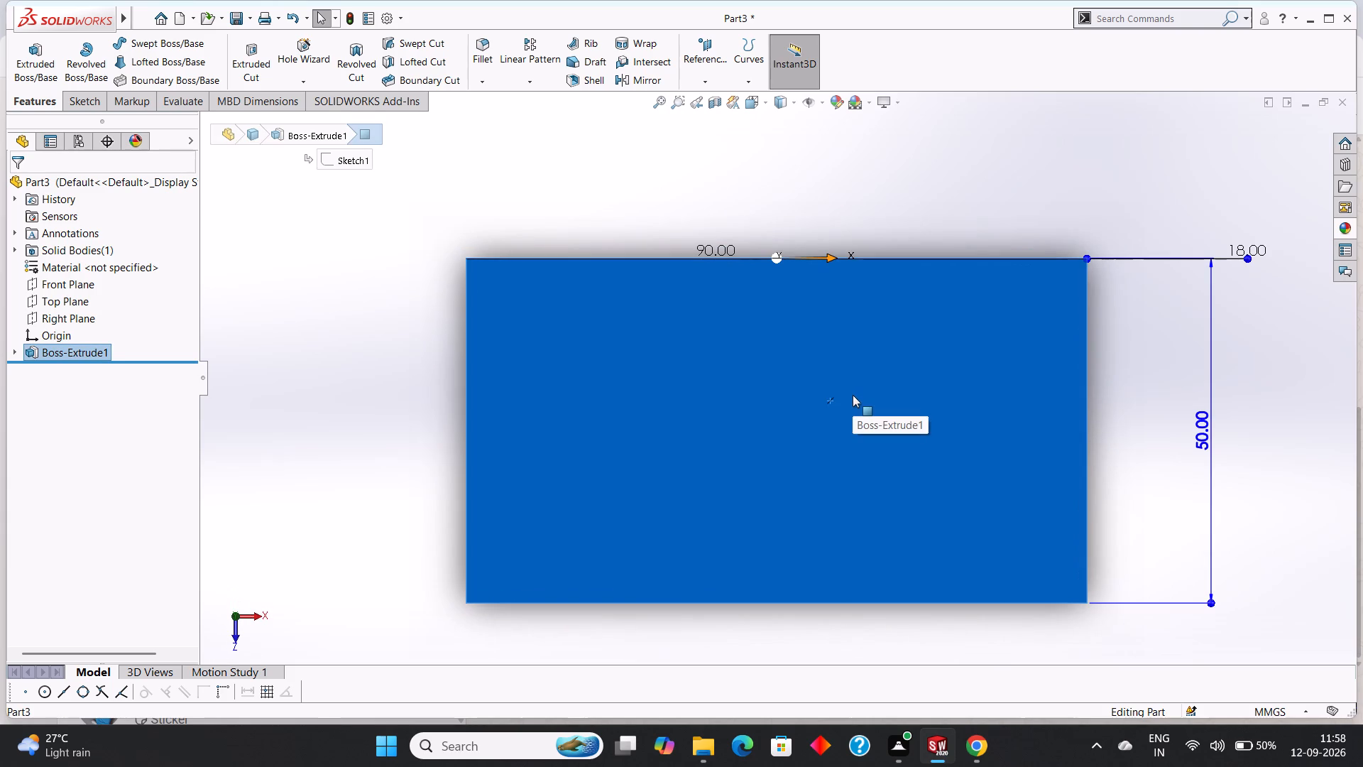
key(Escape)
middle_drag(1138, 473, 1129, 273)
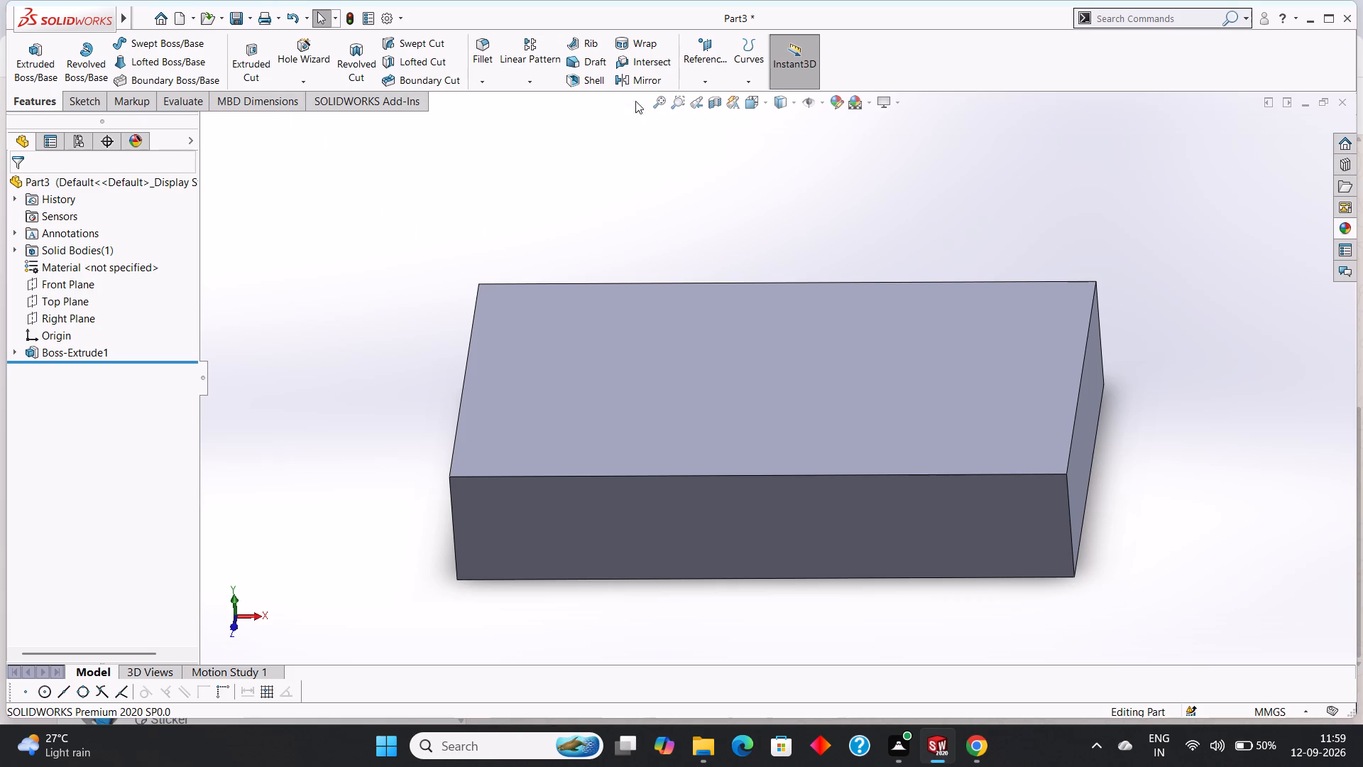
Create a reference plane offset 0 mm from the Front Plane.
click(710, 84)
click(715, 92)
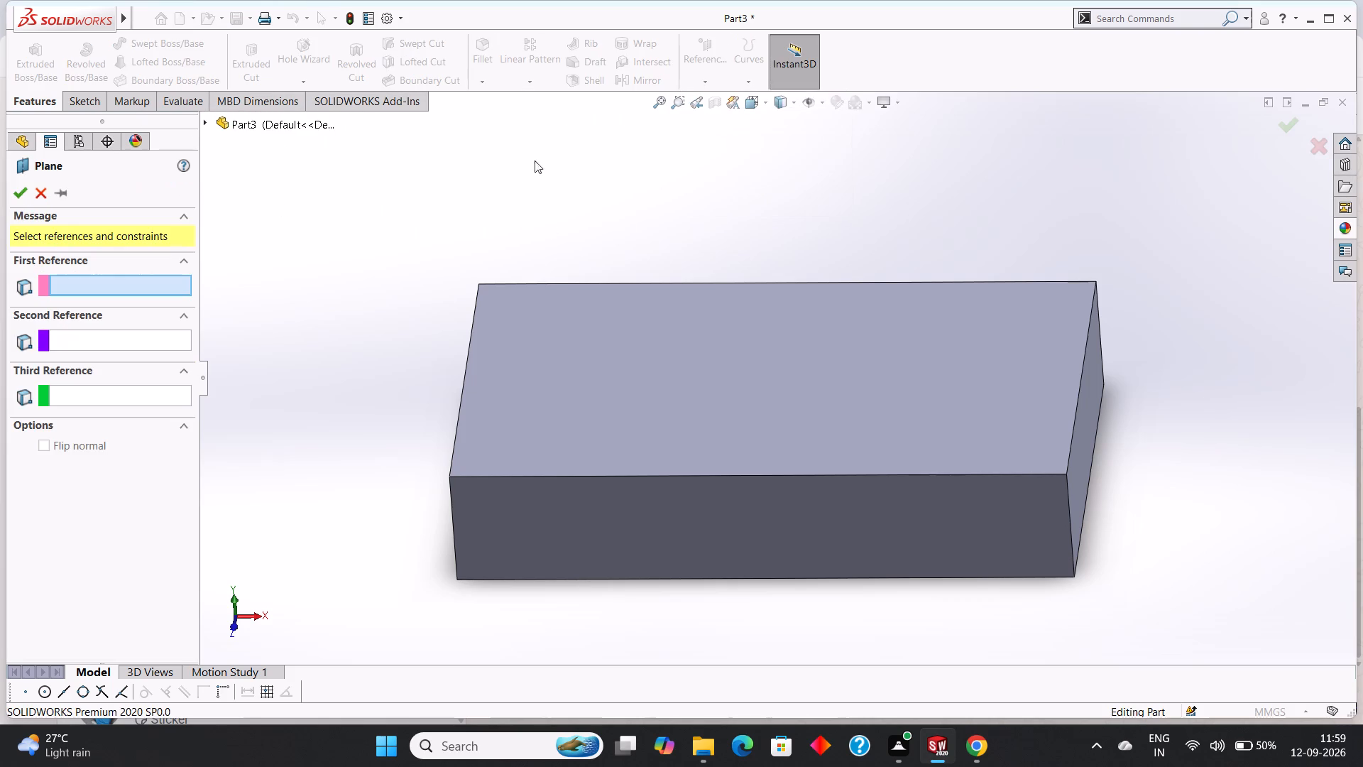
click(209, 122)
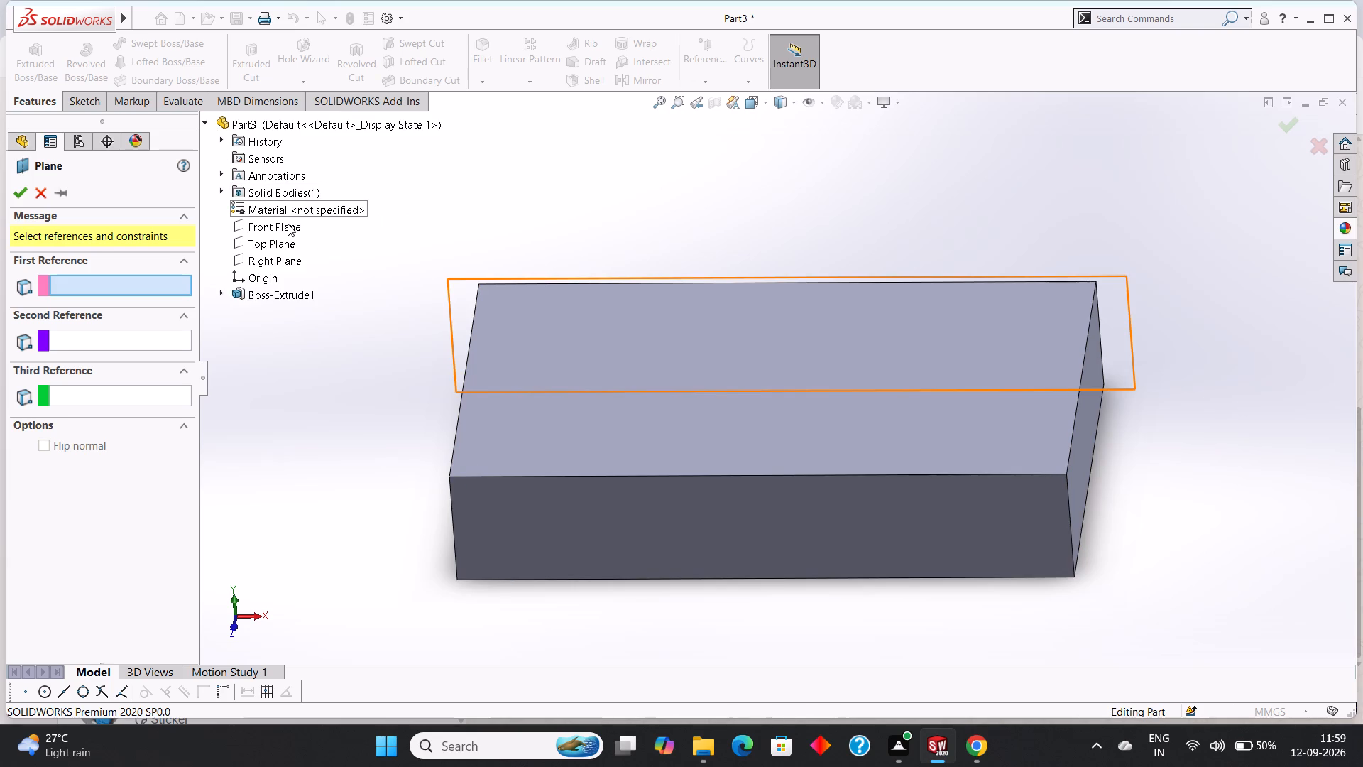
click(288, 225)
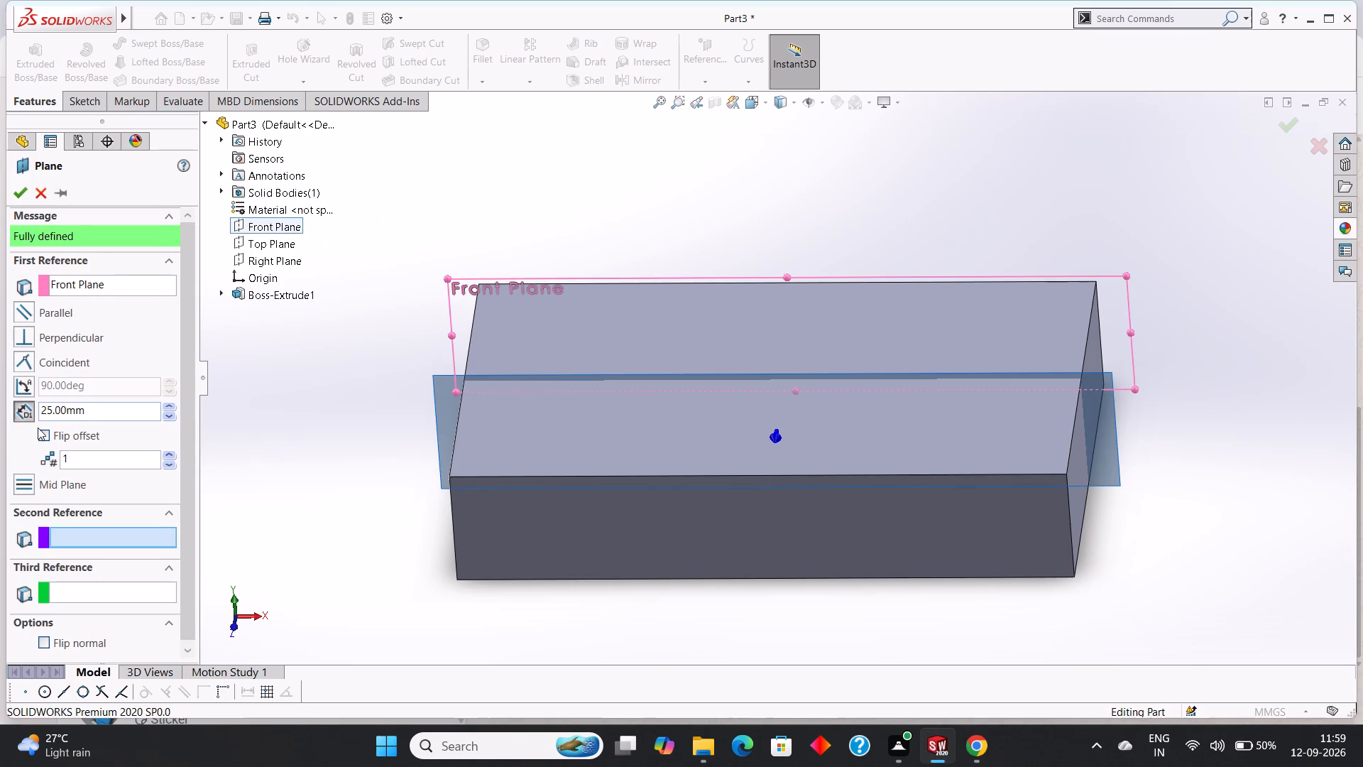
drag(97, 410, 26, 410)
key(0)
key(Return)
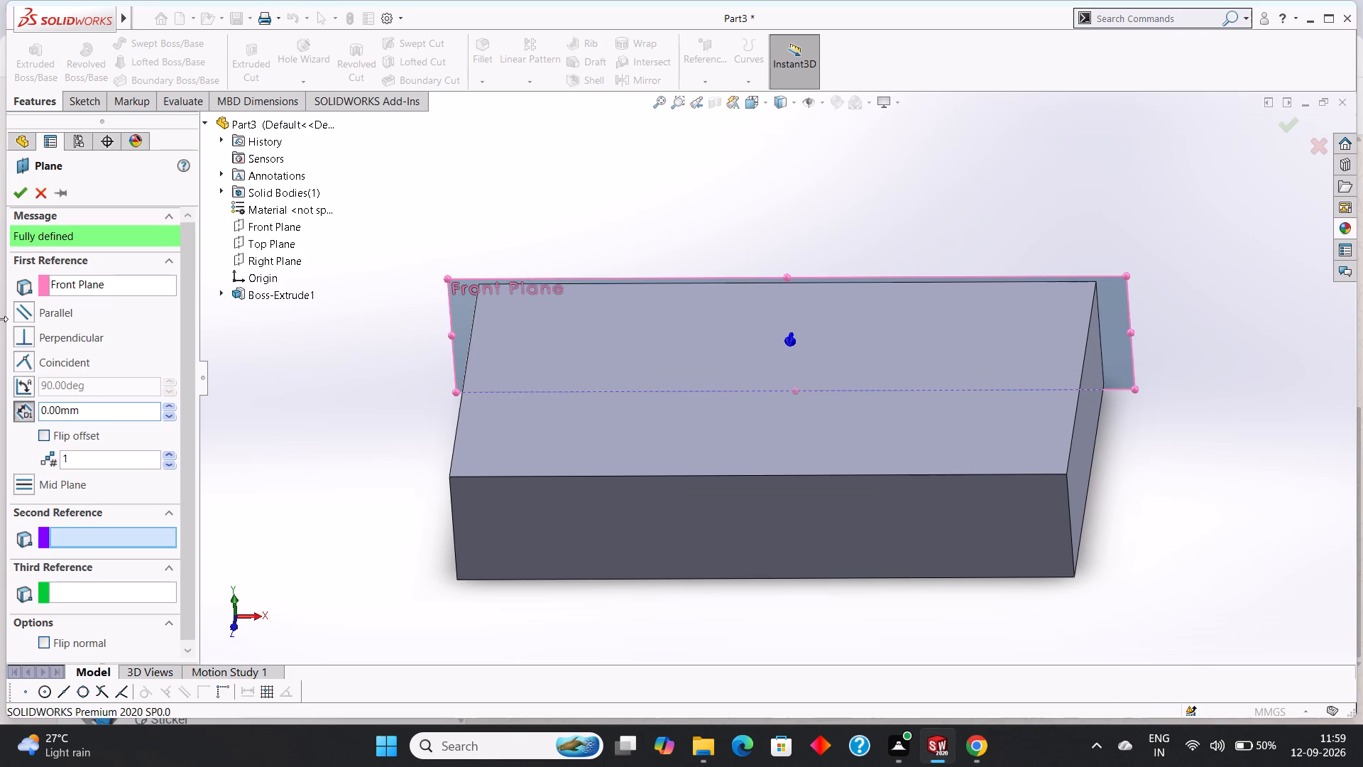
click(16, 198)
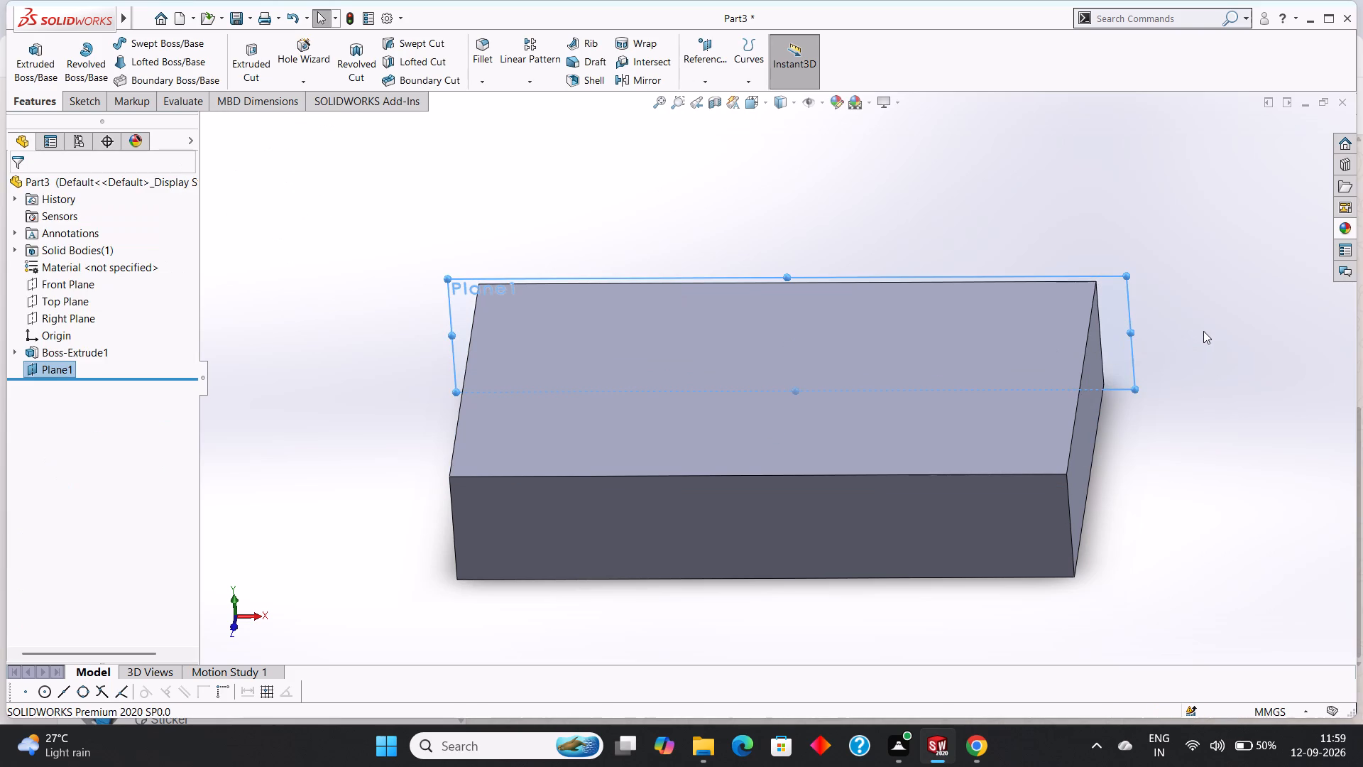
click(1205, 331)
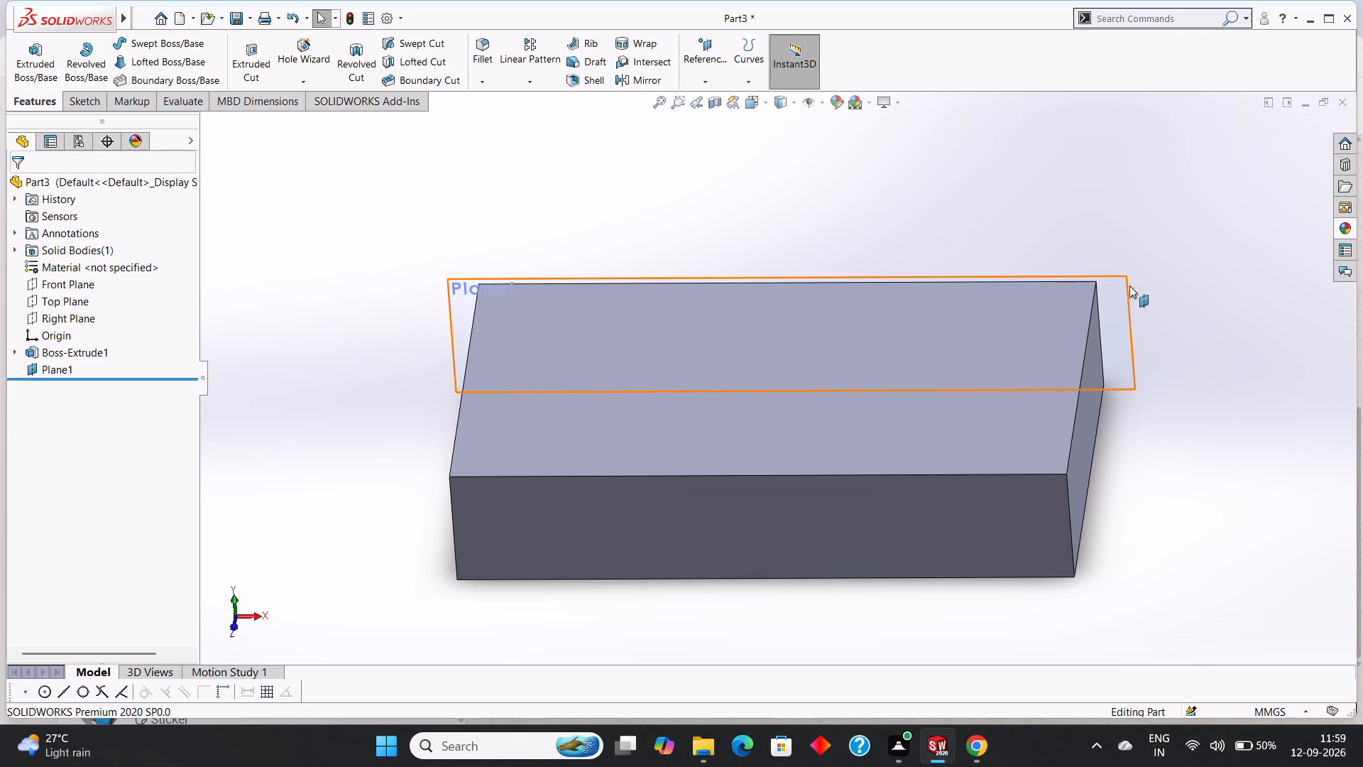
Start a sketch on the reference plane at the block's back face, viewed normal to the plane.
click(1120, 275)
middle_drag(1232, 324, 1181, 478)
scroll(1204, 427, down, 1)
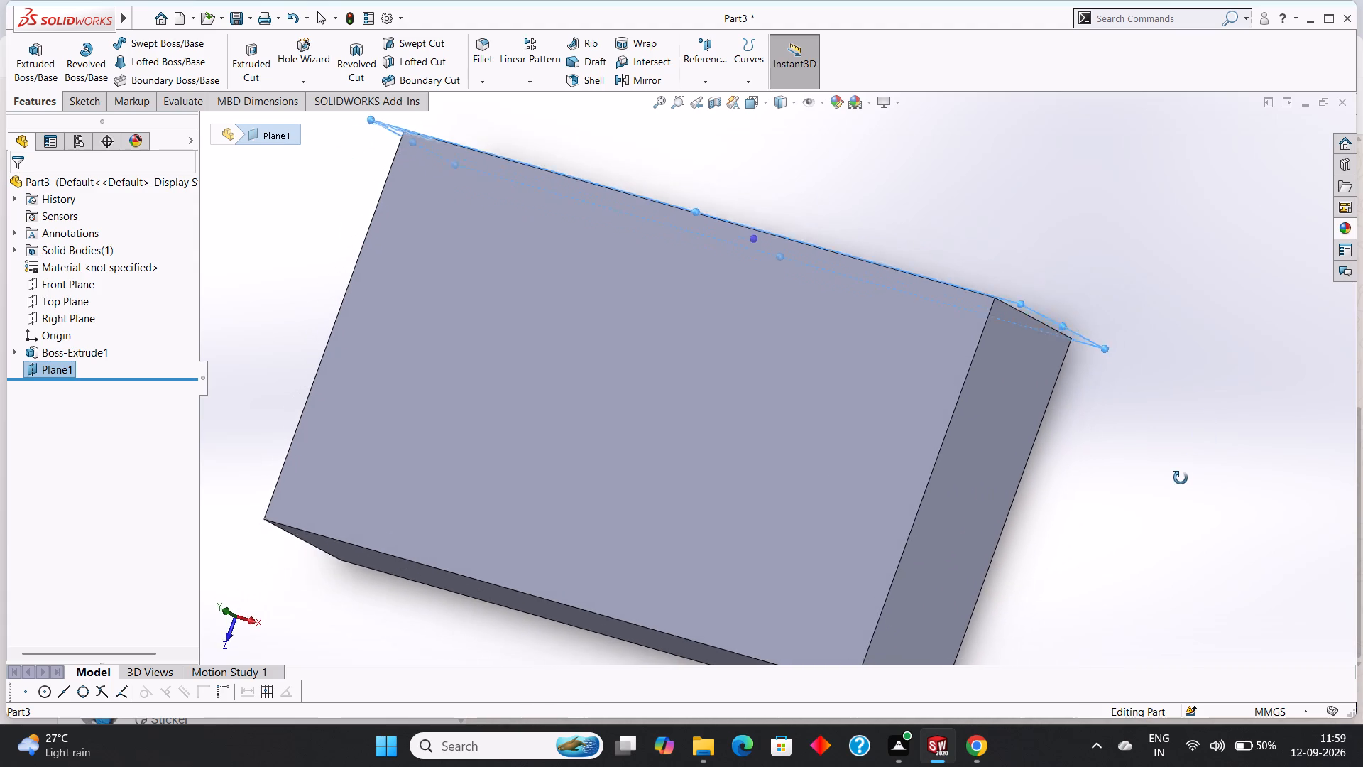
middle_drag(1181, 478, 1179, 482)
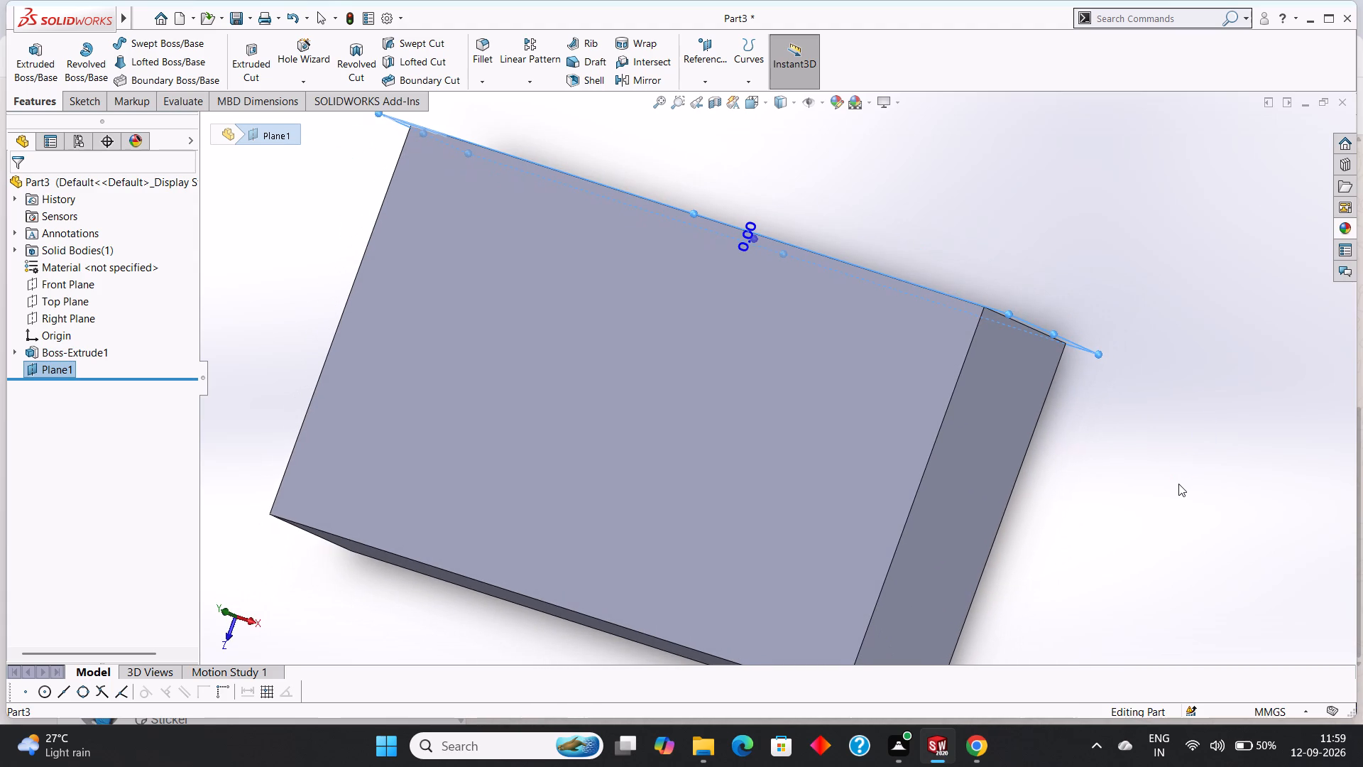
key(ctrl+8)
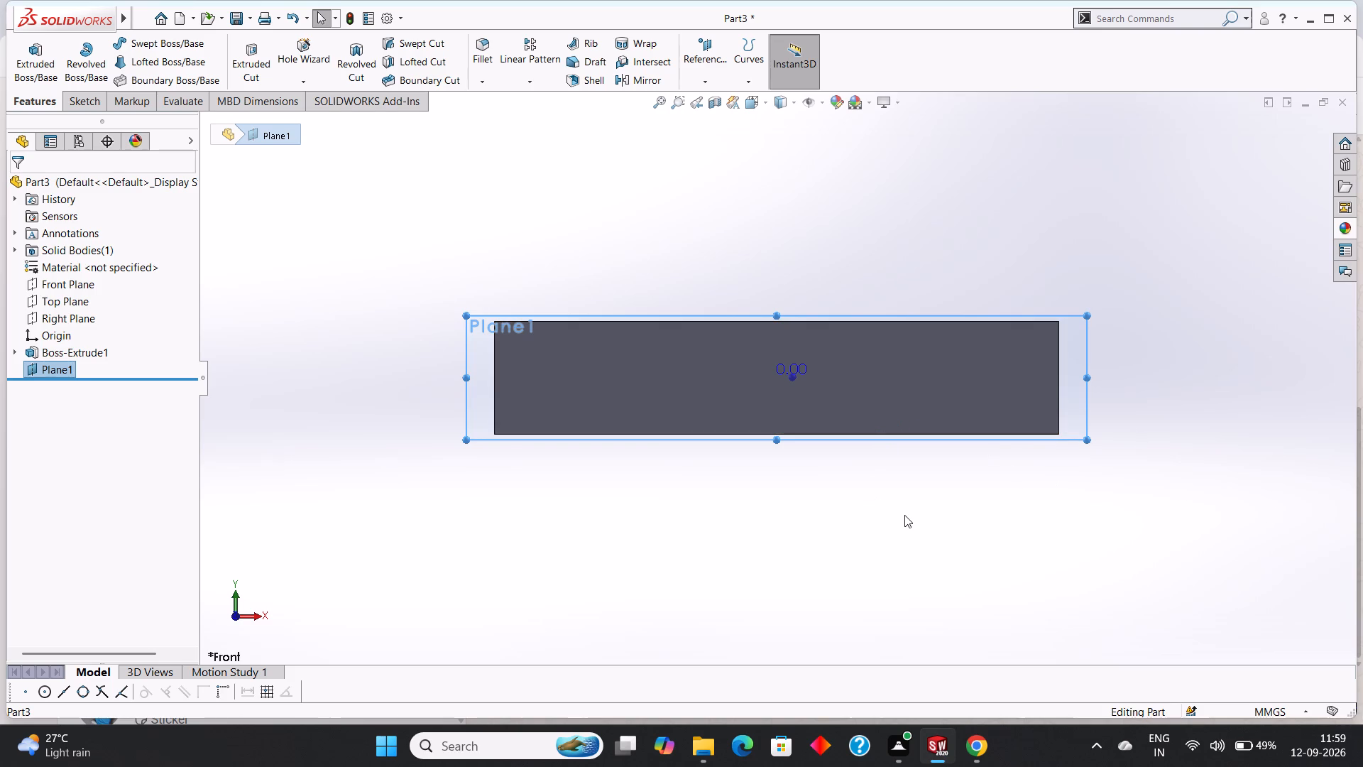
scroll(904, 515, up, 1)
middle_drag(904, 515, 900, 587)
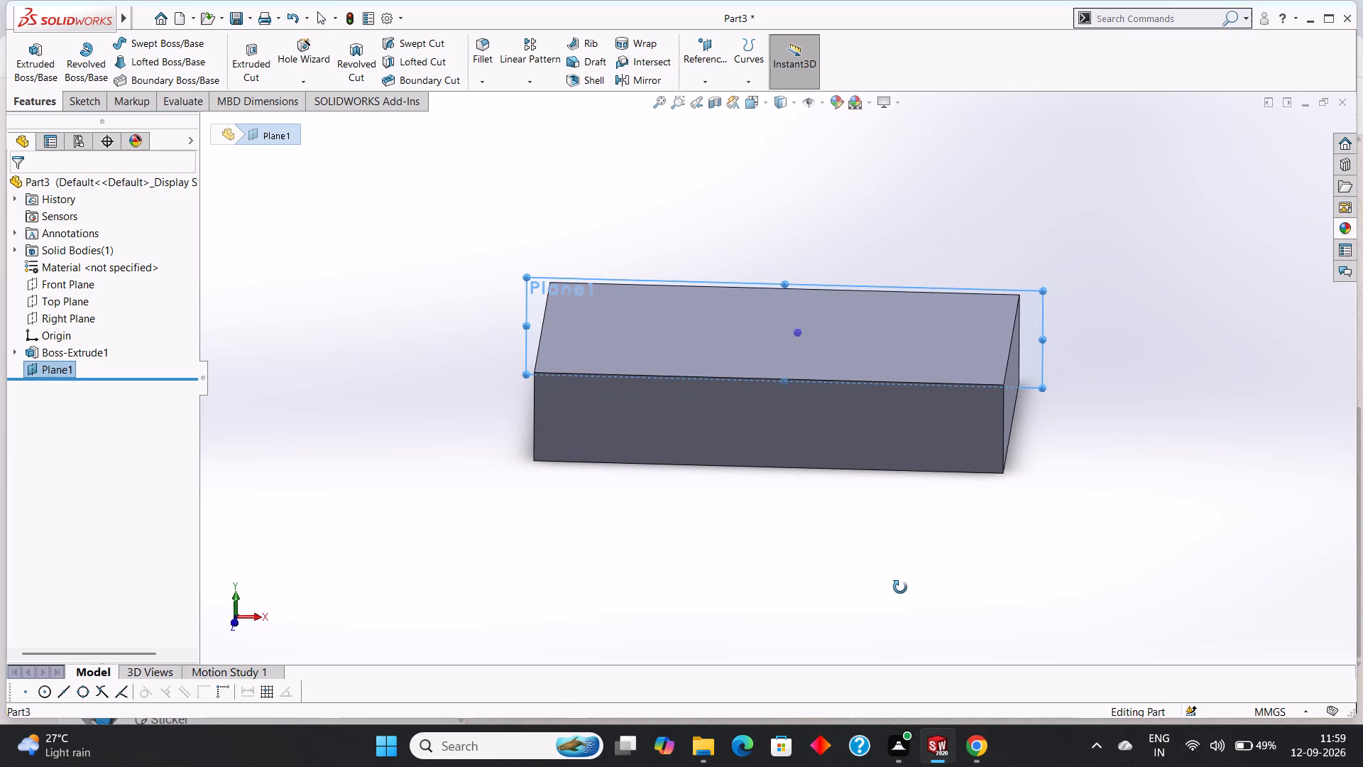
middle_drag(900, 587, 908, 589)
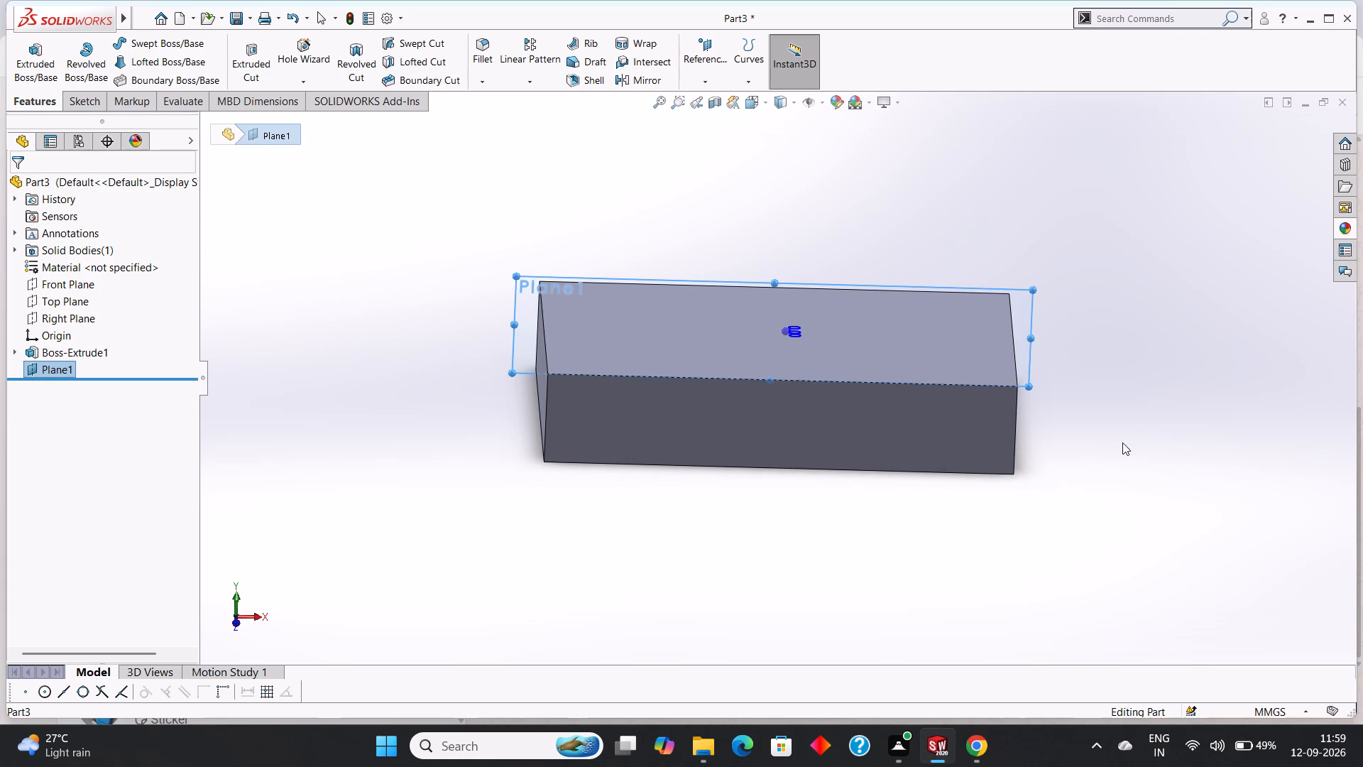
scroll(1139, 440, up, 1)
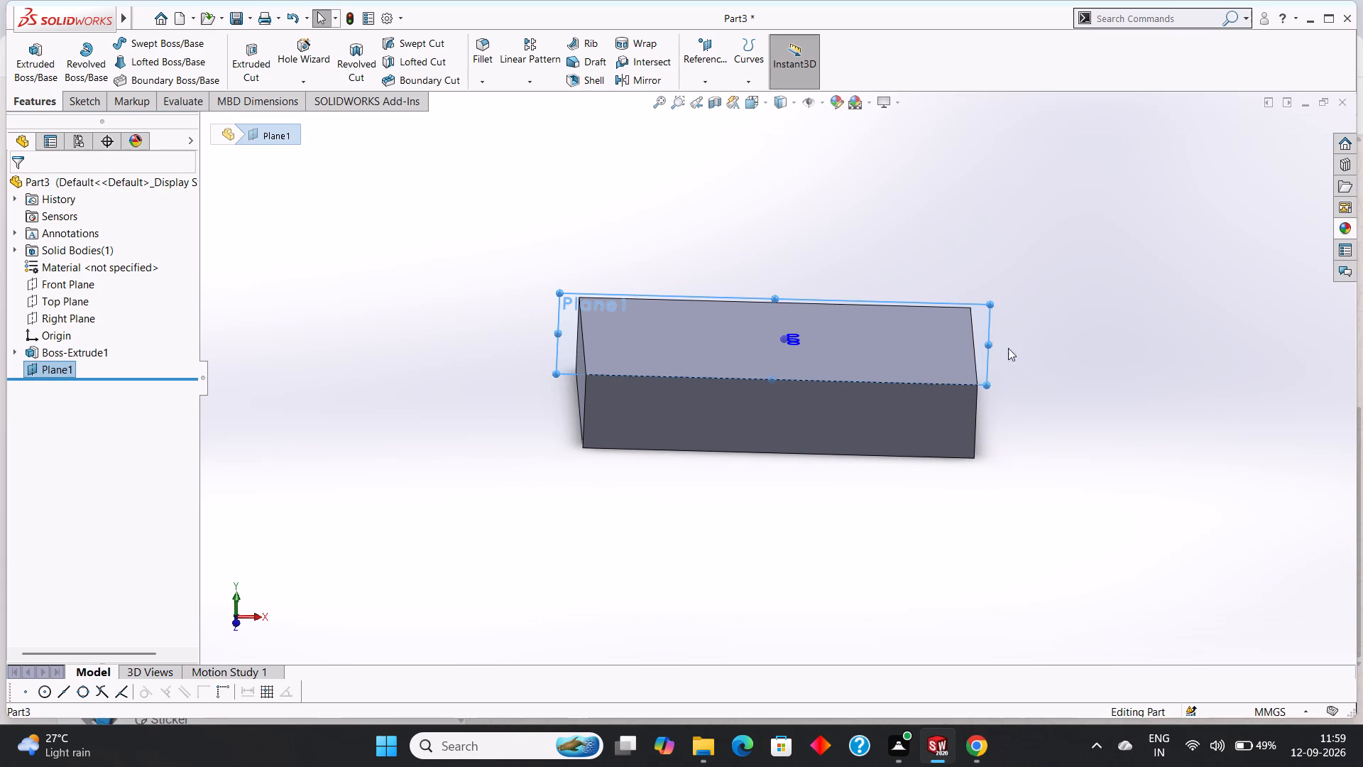
click(977, 304)
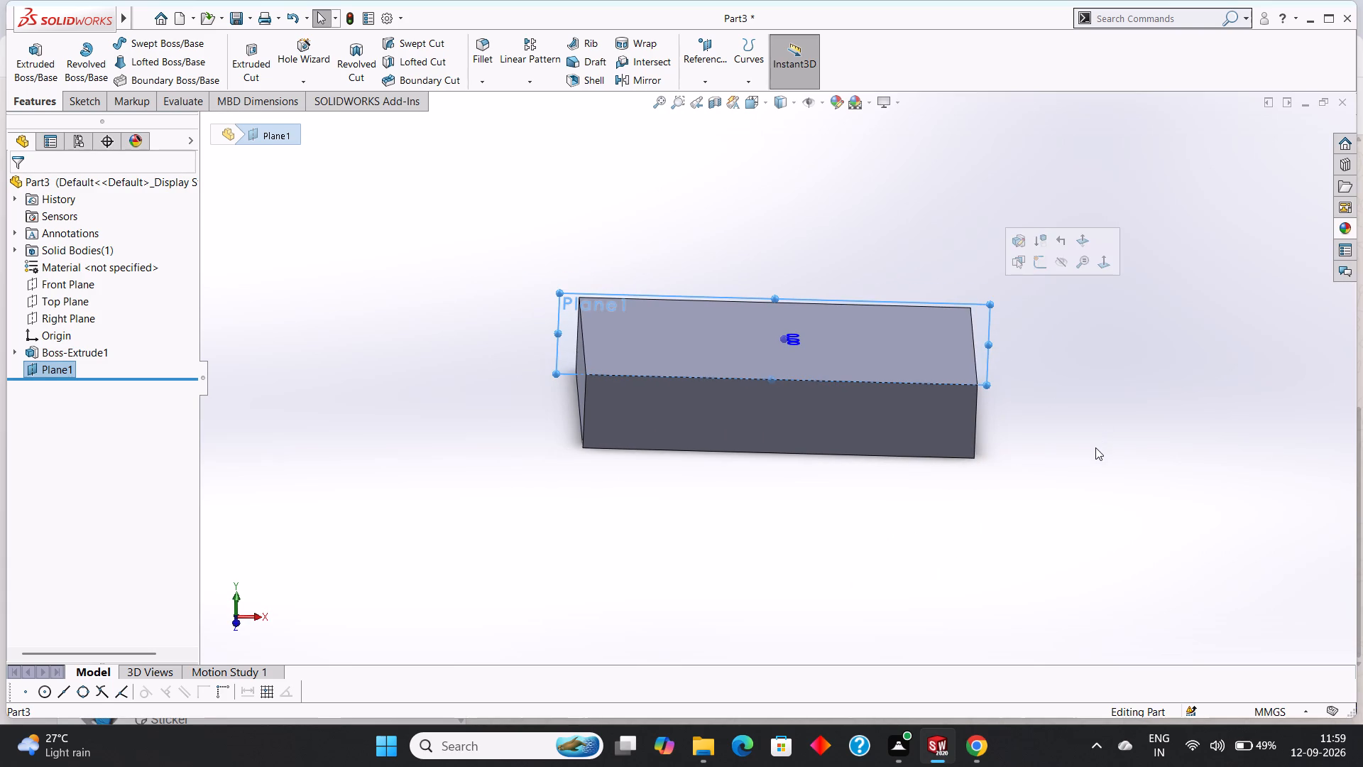
key(ctrl+8)
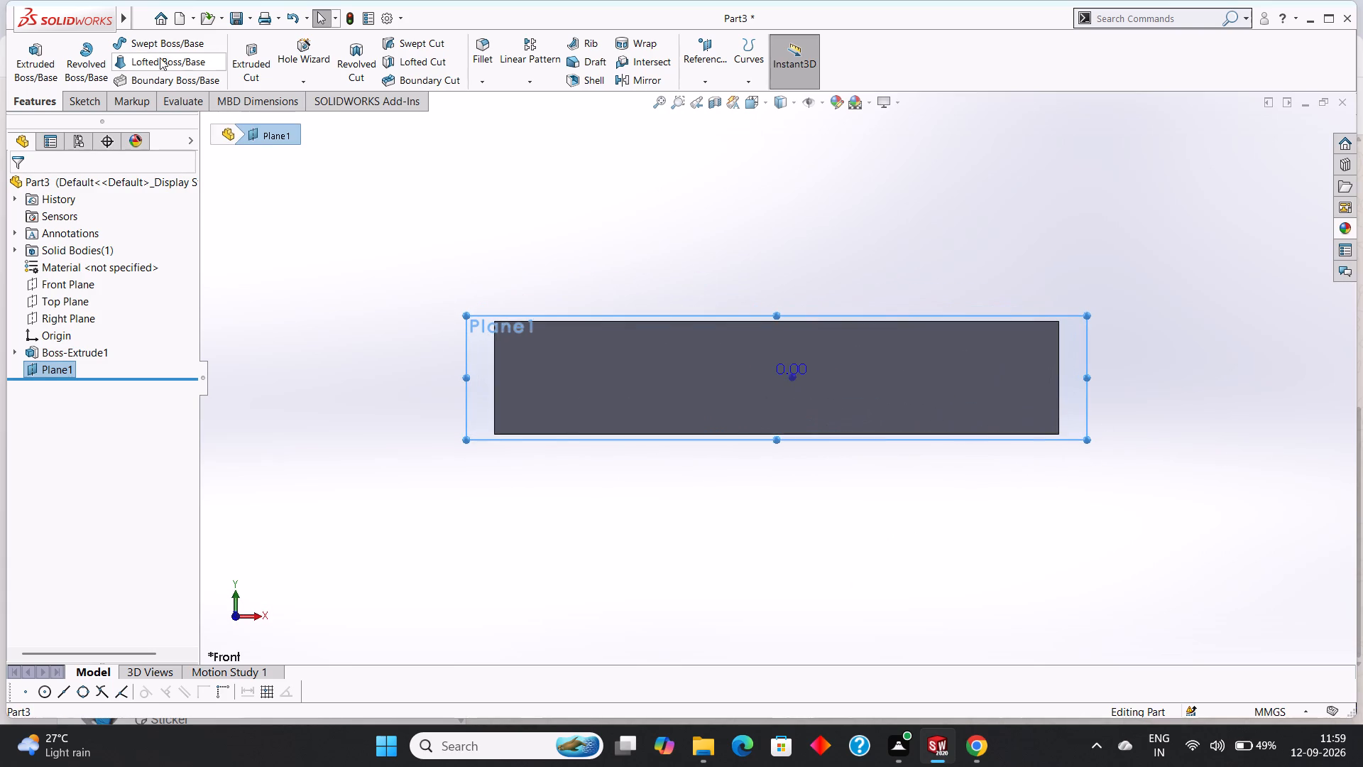
click(79, 98)
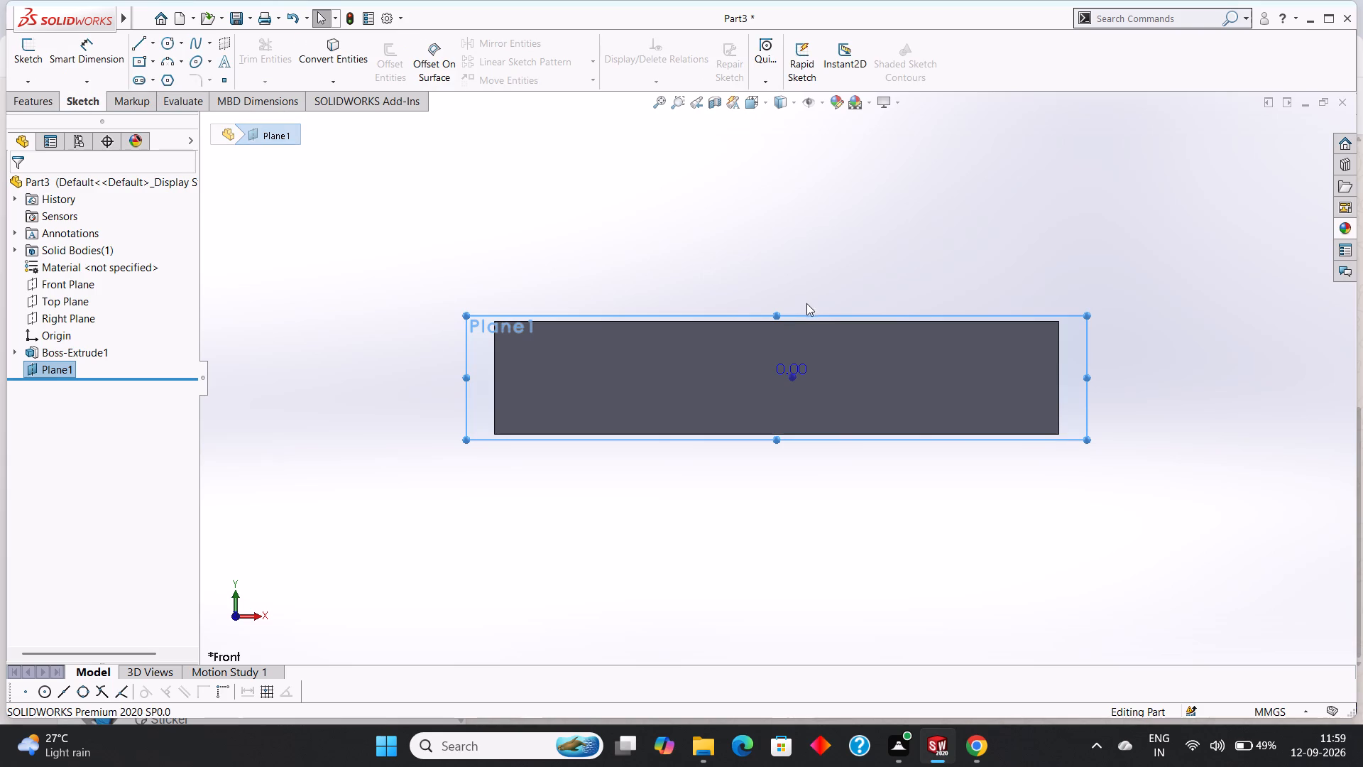
right_click(812, 313)
click(847, 296)
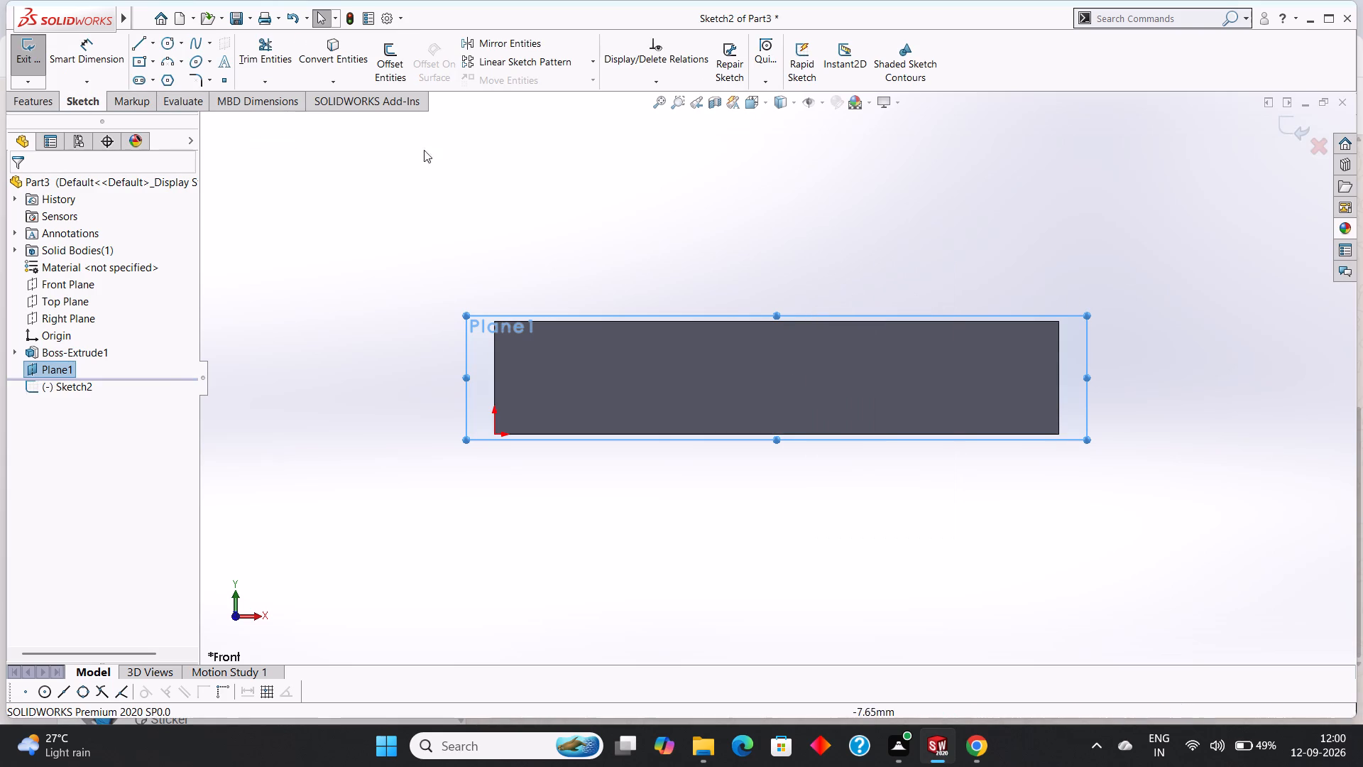
Draw a 12 mm radius circle centred on the block's width, its centre about 11 mm above the block's top edge.
click(180, 40)
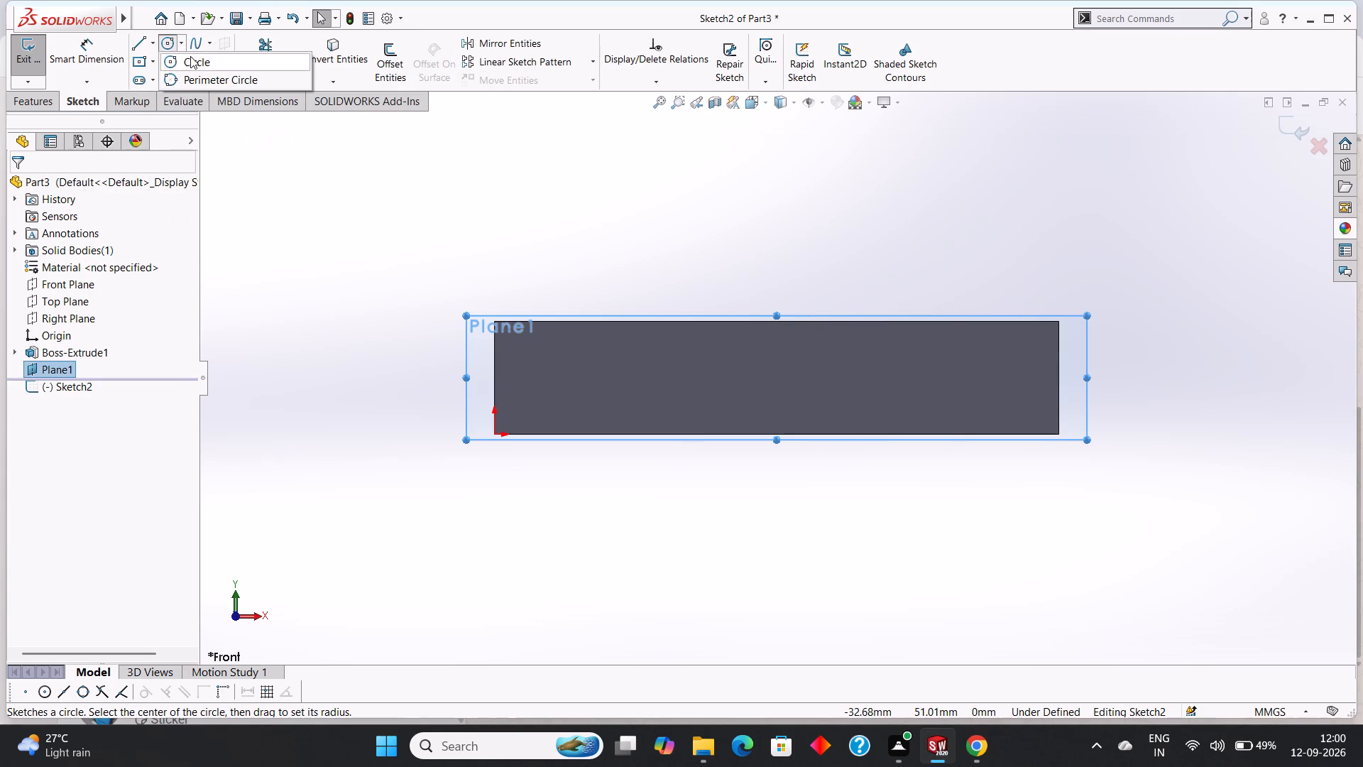
click(196, 59)
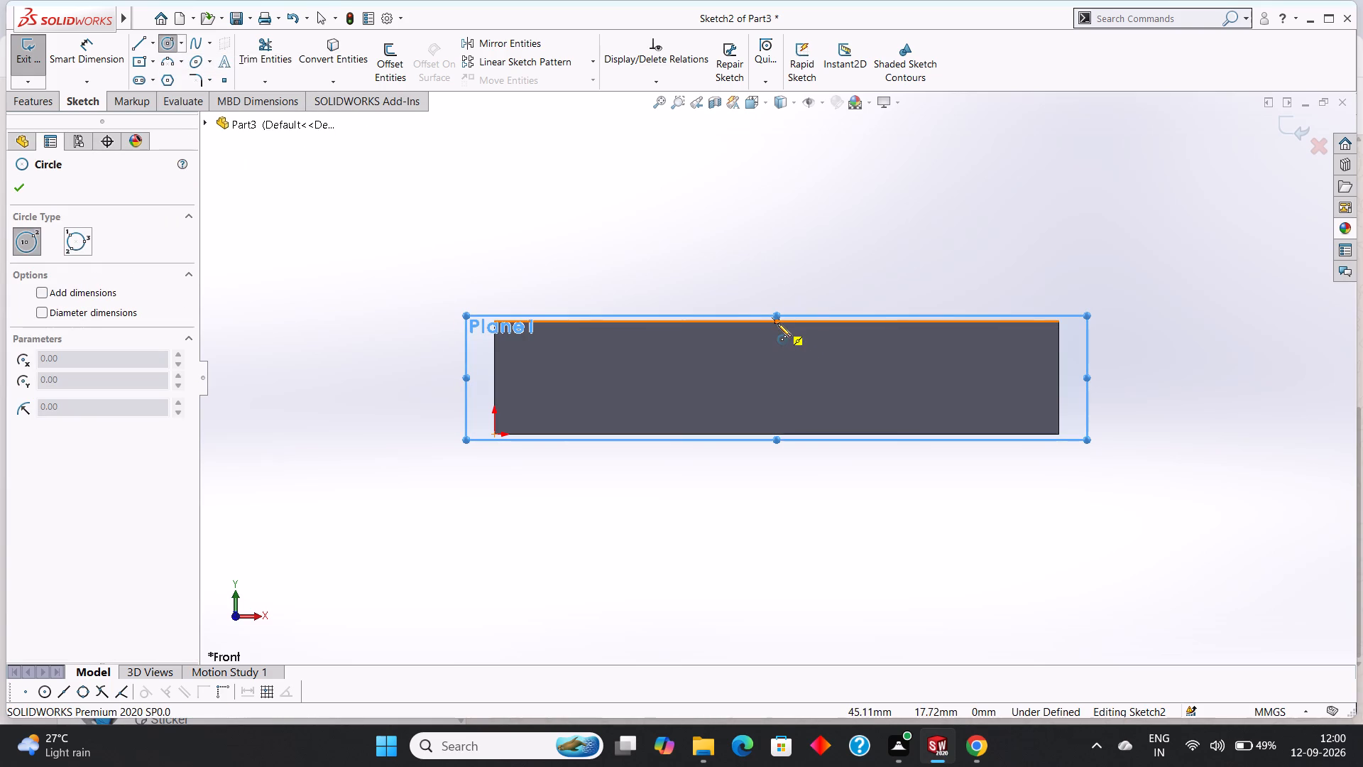
click(776, 252)
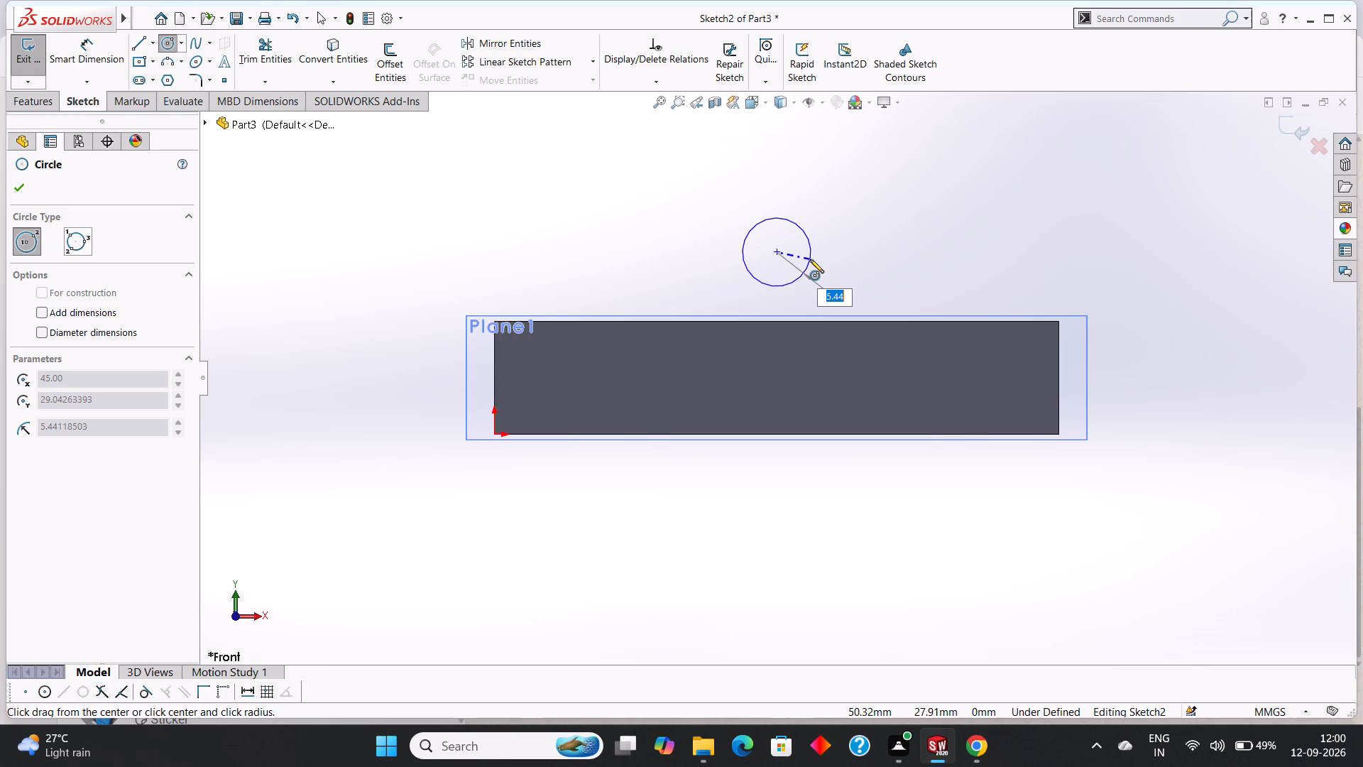
text(12)
key(Return)
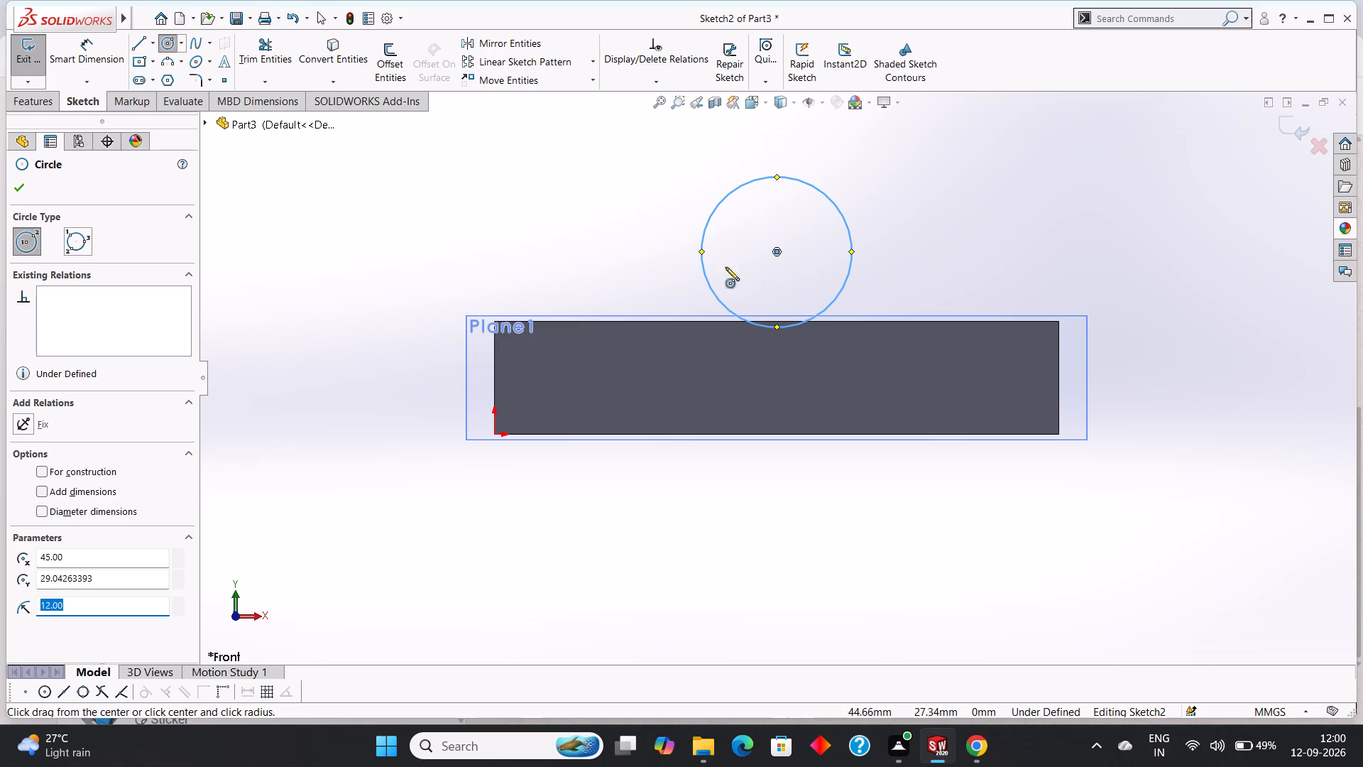
click(20, 185)
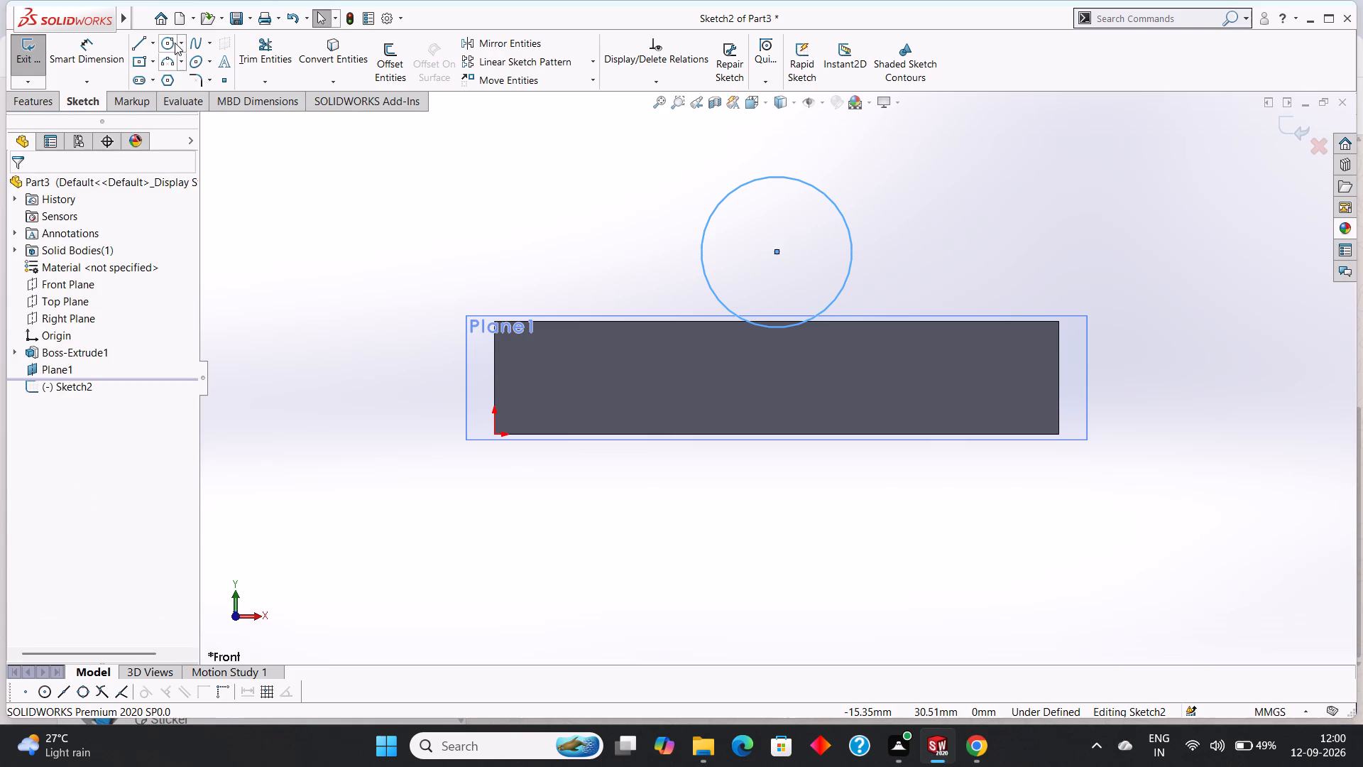
Draw a concentric circle of 25 mm radius around the 12 mm radius circle.
click(182, 43)
click(192, 61)
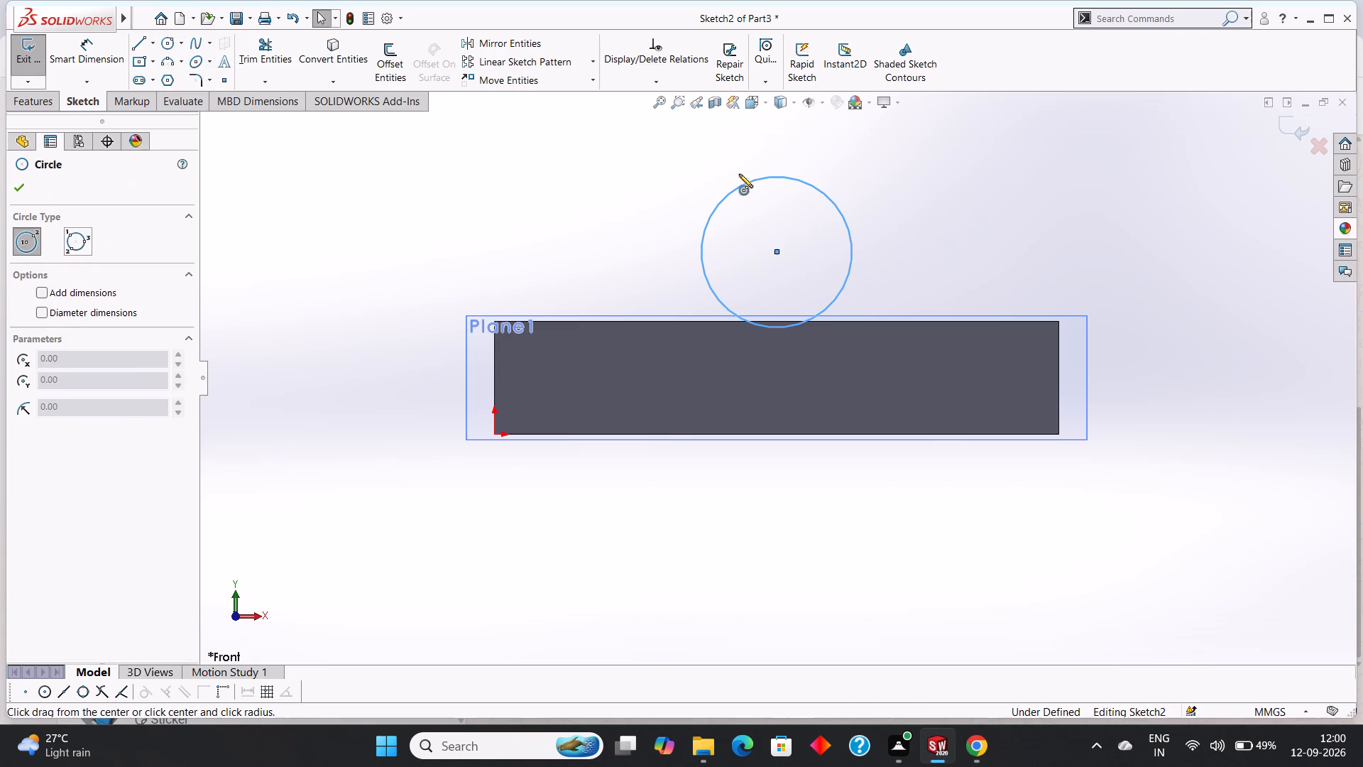
click(775, 254)
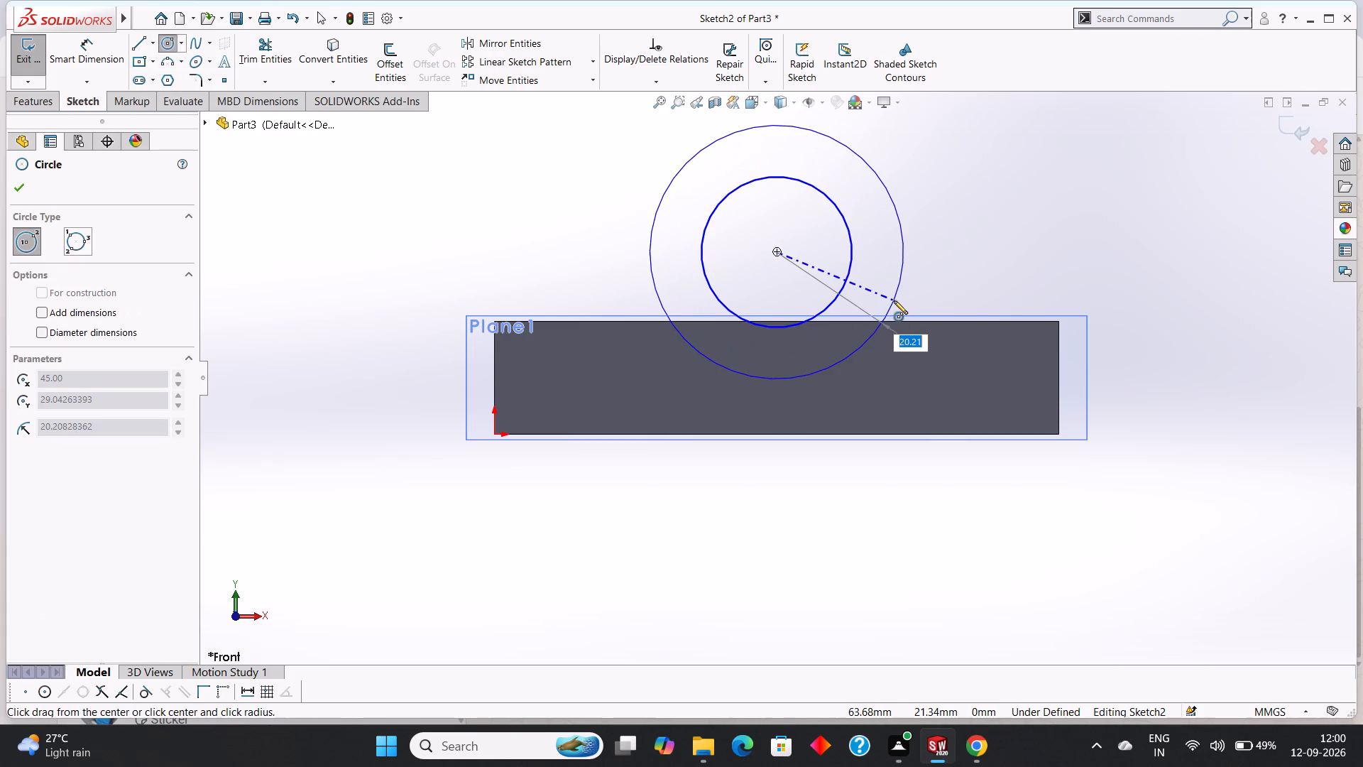
text(25)
key(Return)
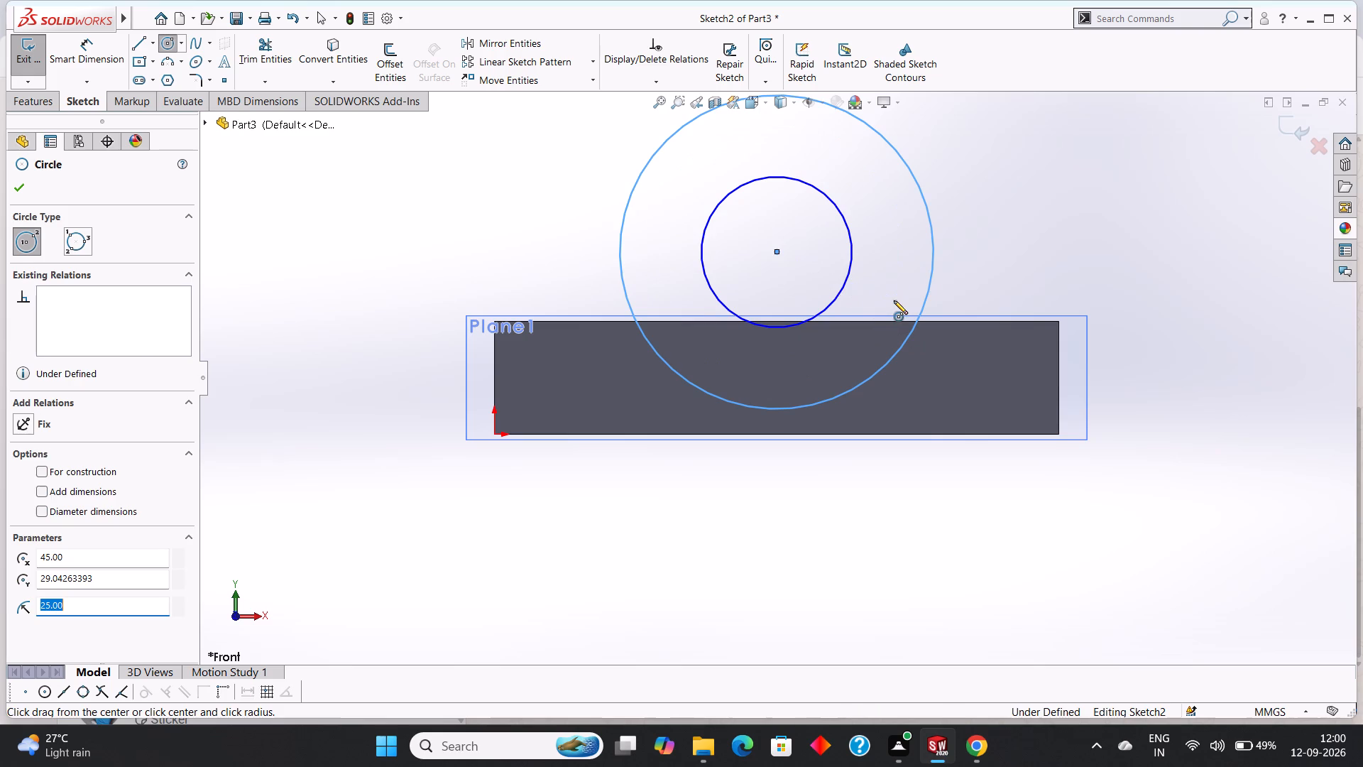
click(28, 189)
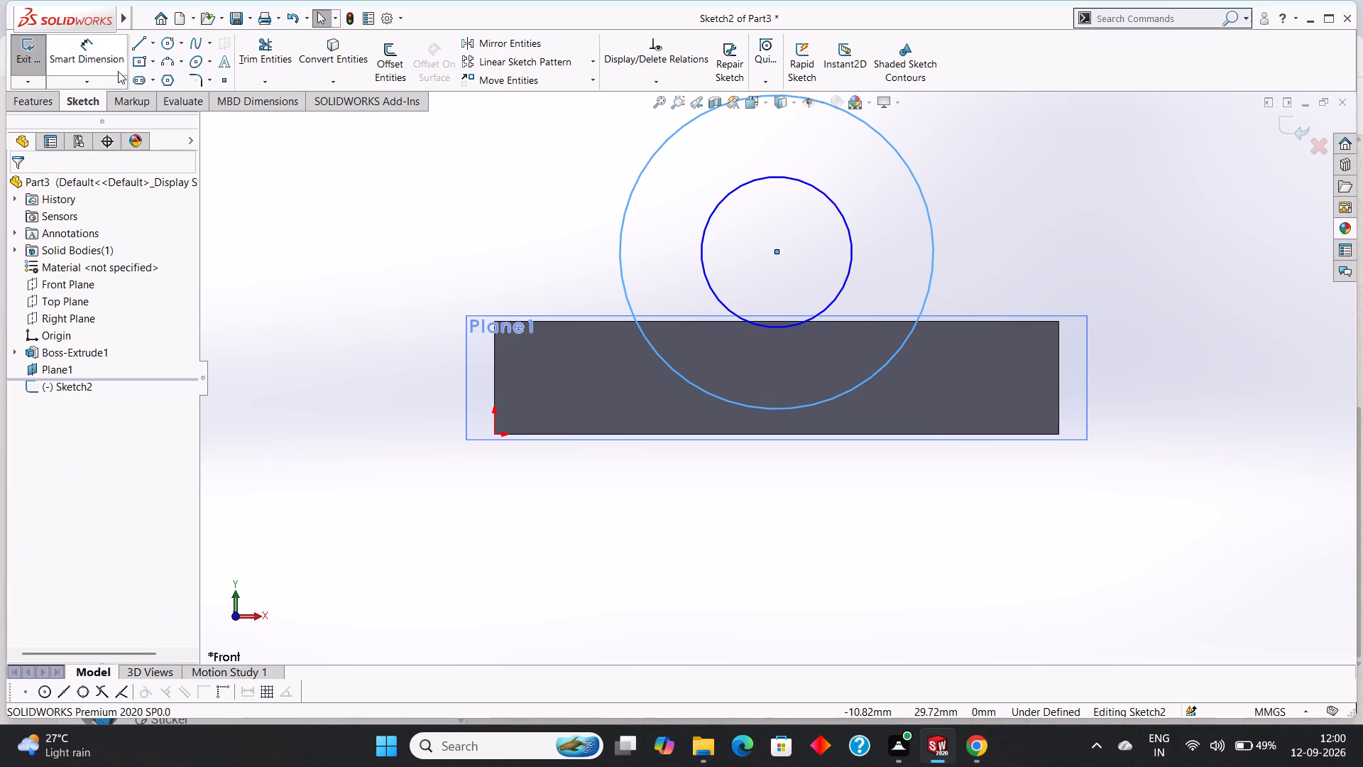
Dimension the circles' common centre 17 mm above the block's top edge.
click(87, 46)
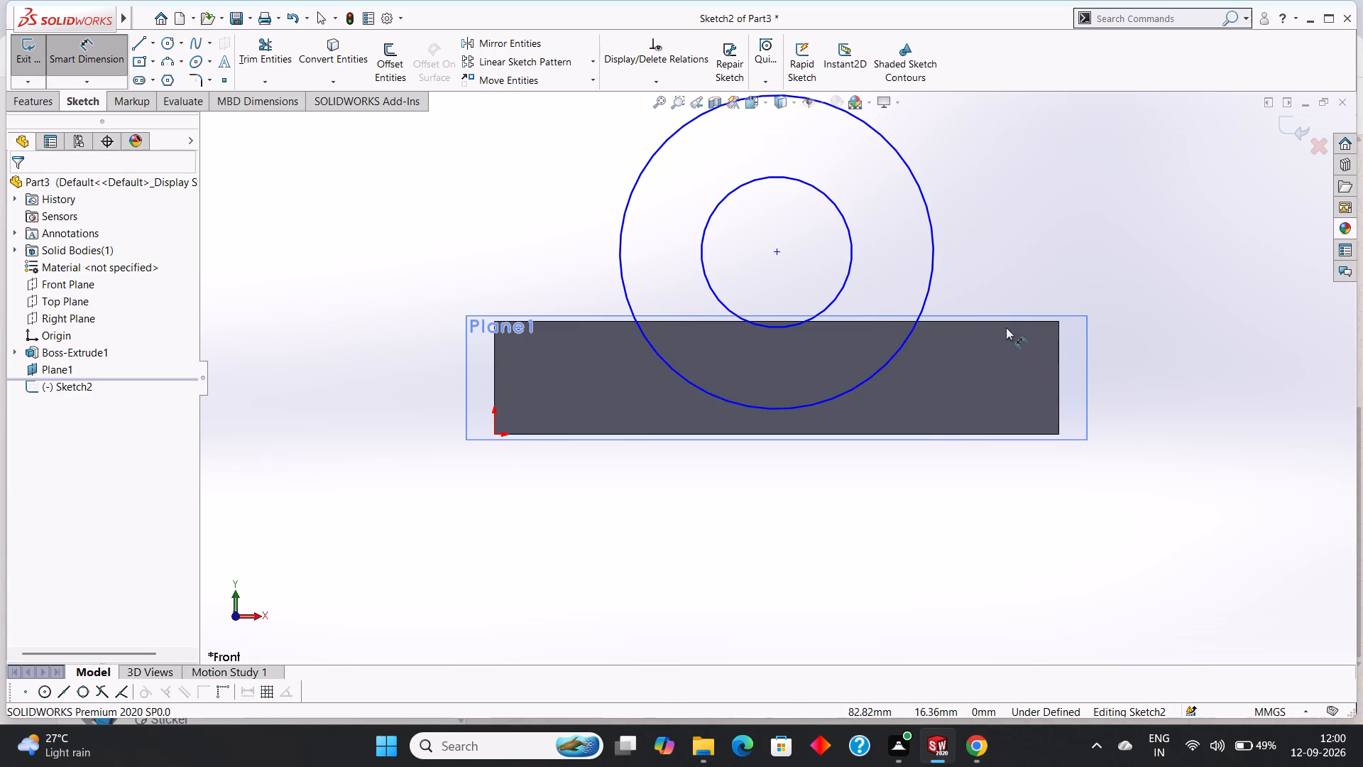
click(995, 322)
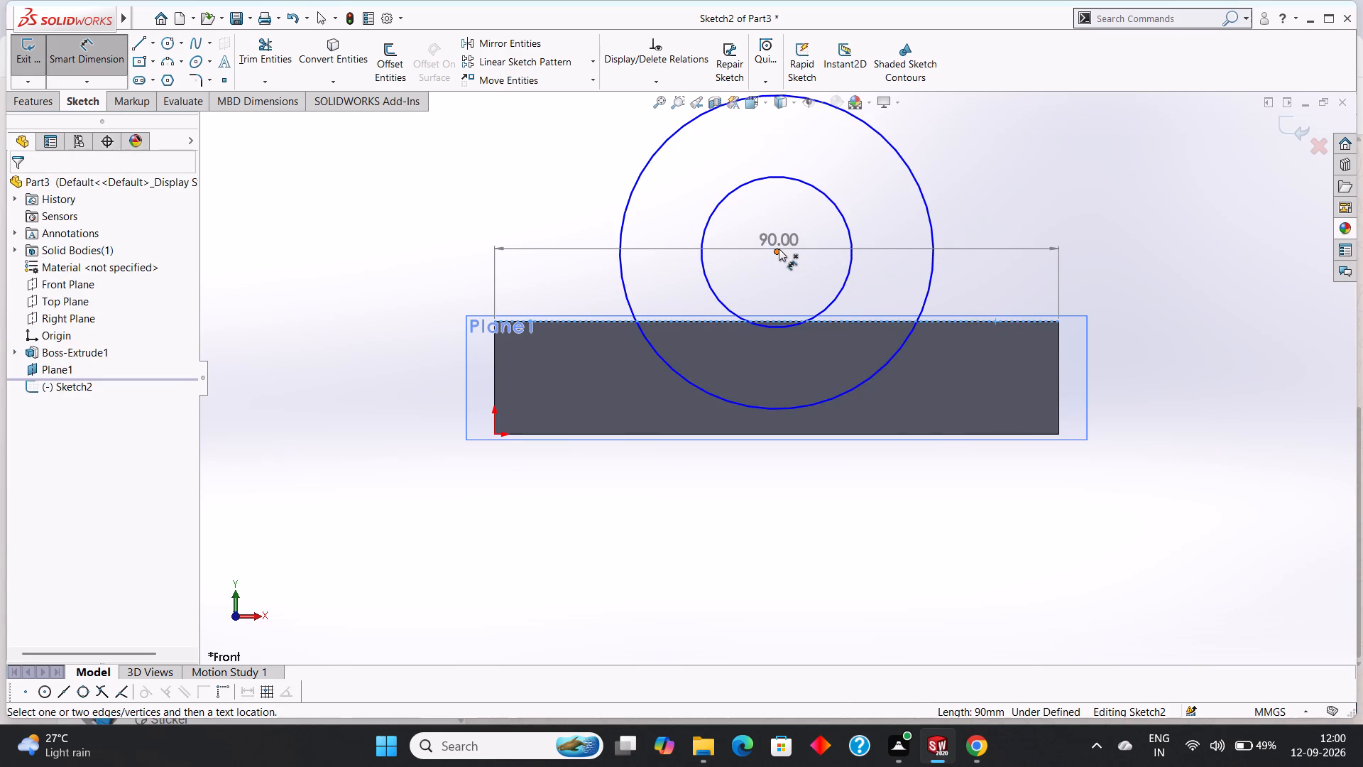
click(779, 249)
click(1014, 249)
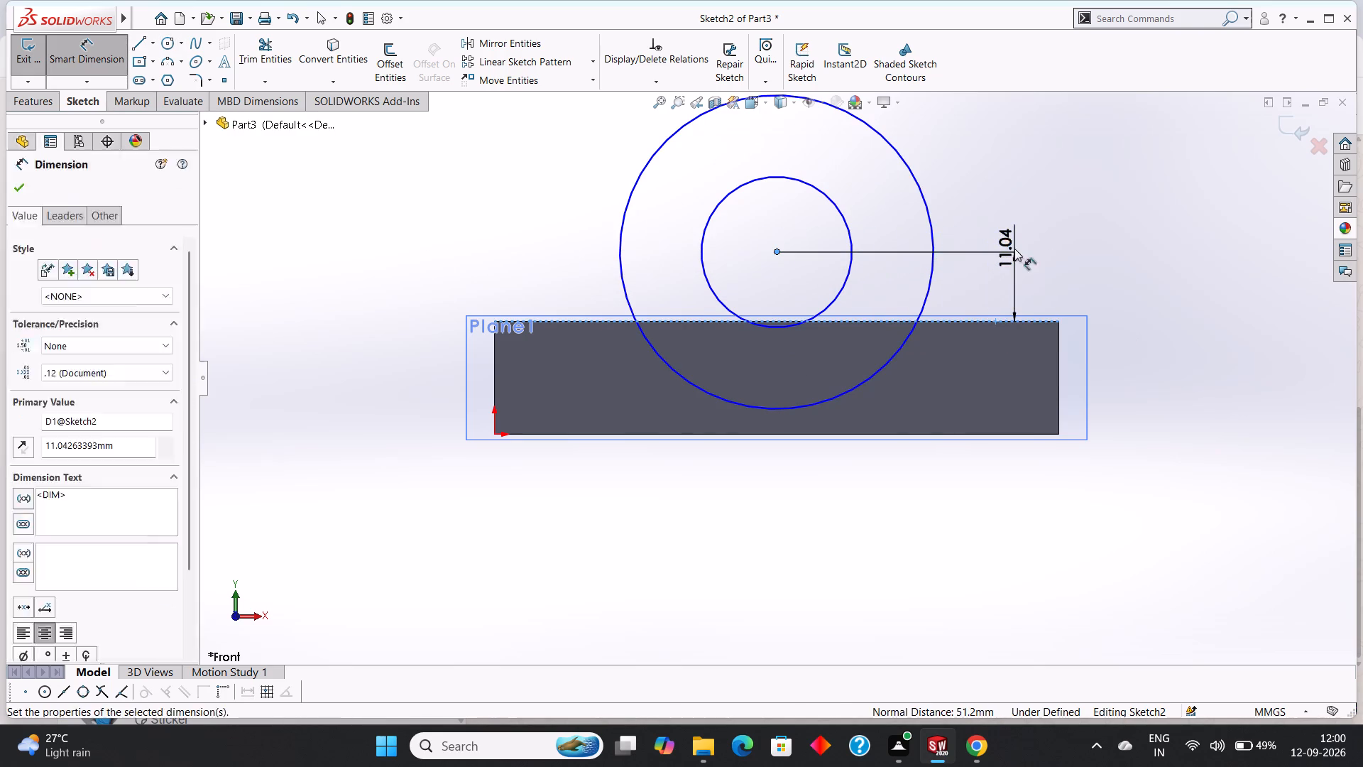
text(17)
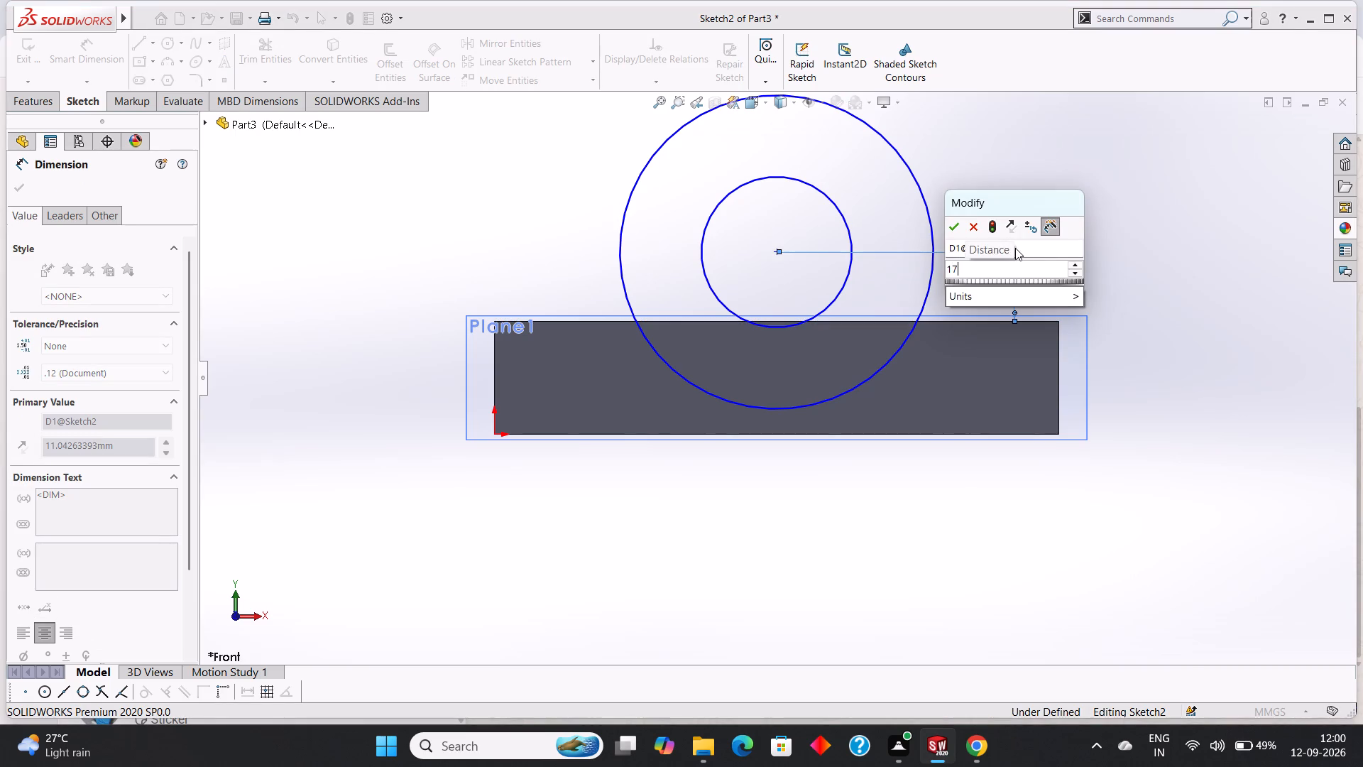
key(Return)
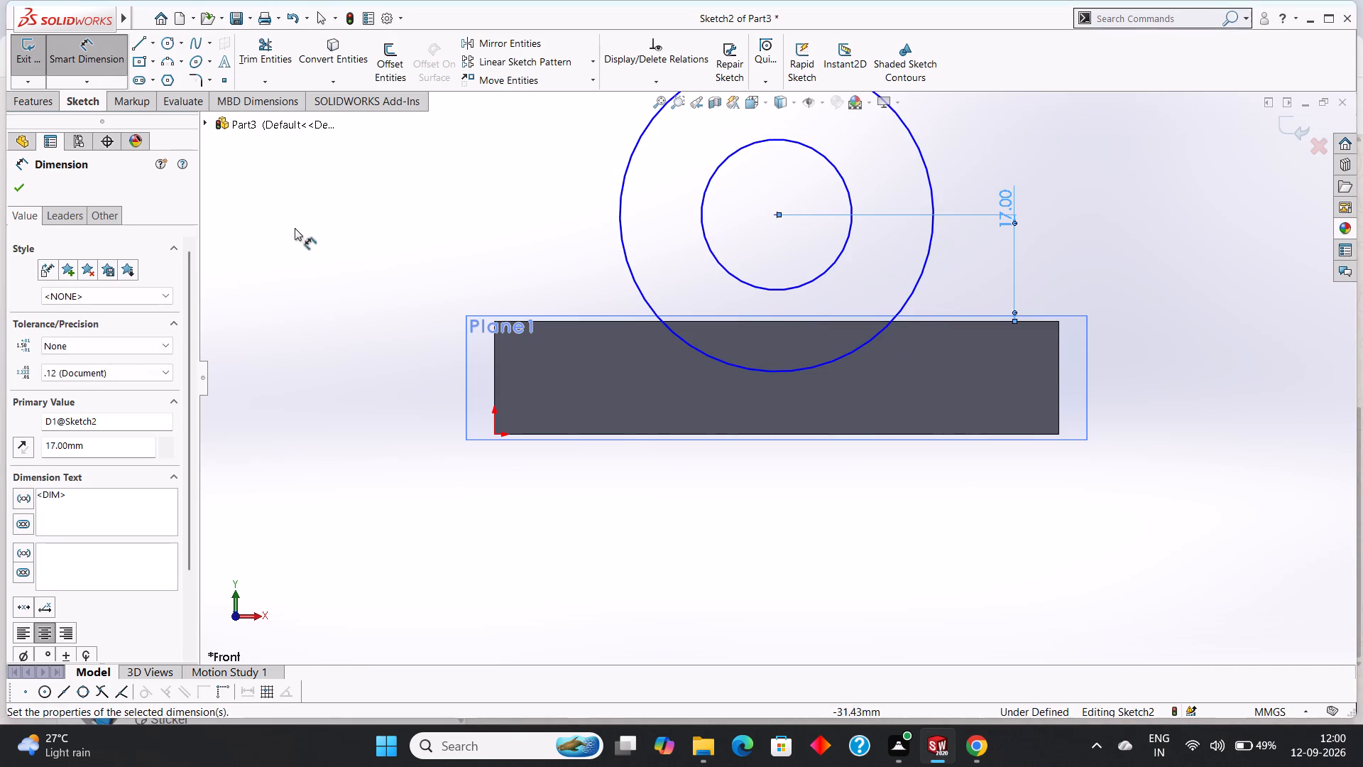
click(15, 192)
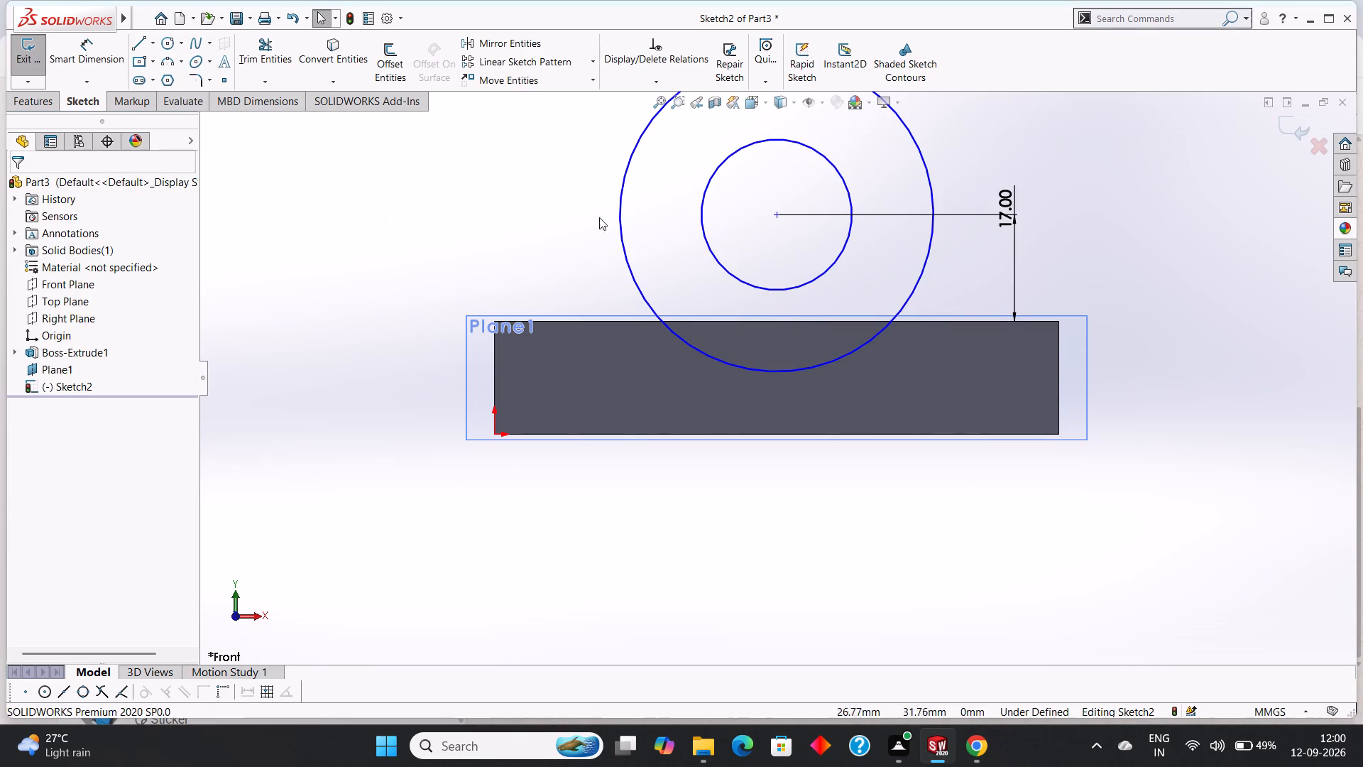
Draw two vertical lines from the outer circle's left and right quadrant points down to the block's top edge.
click(150, 44)
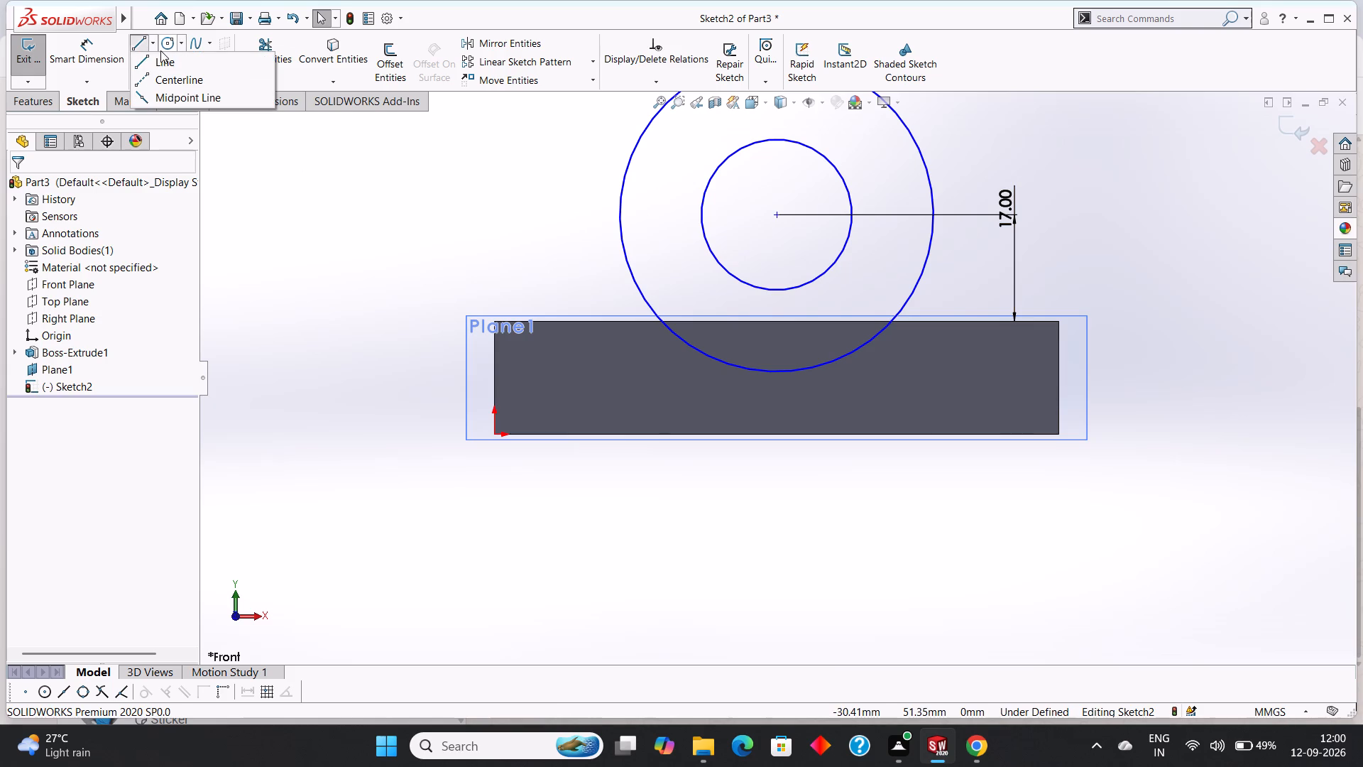
click(137, 46)
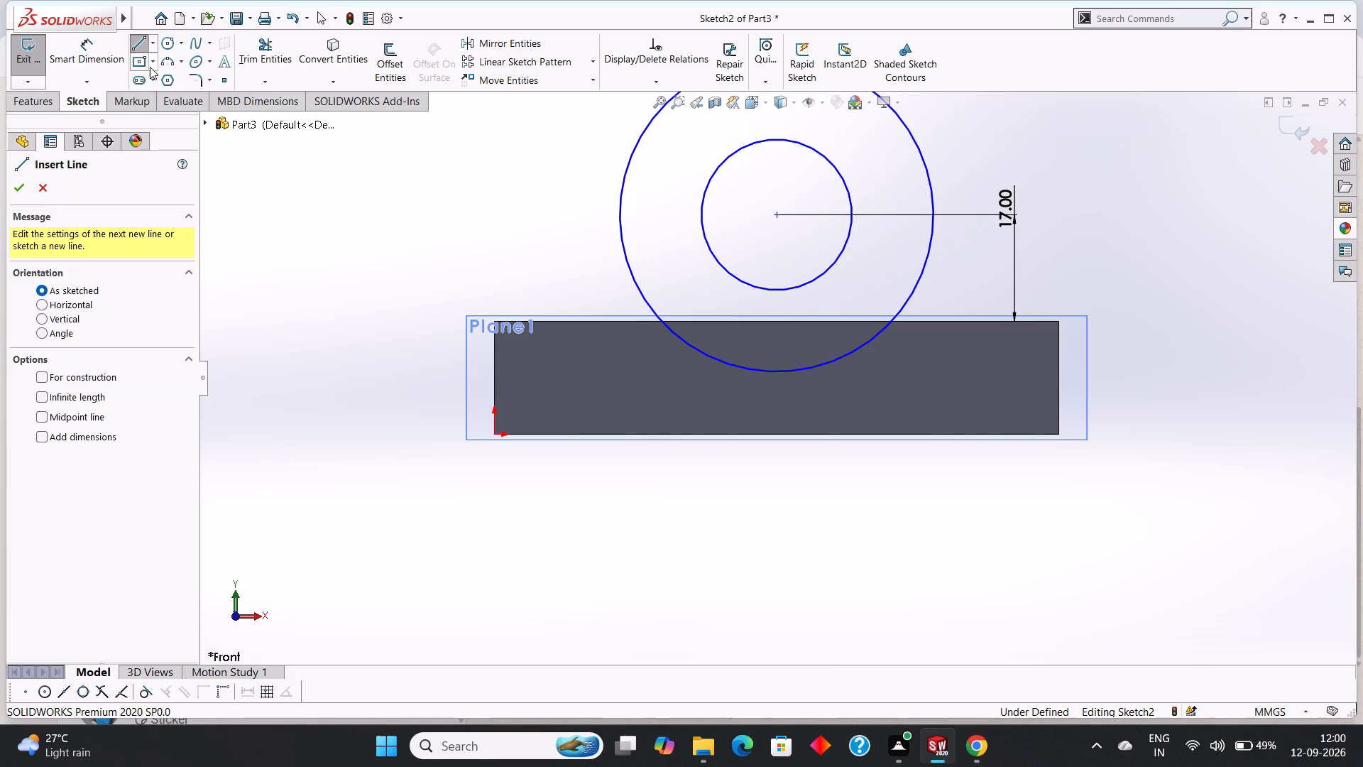
click(620, 214)
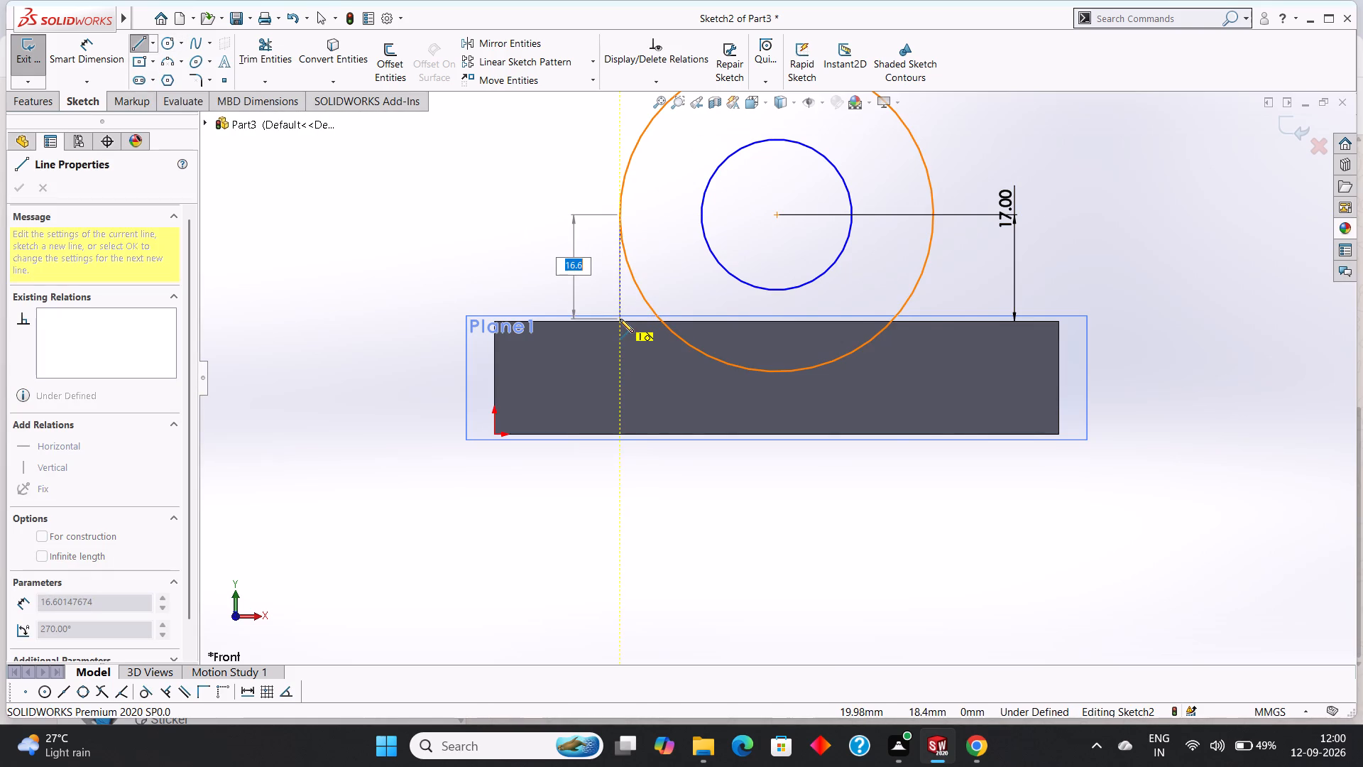
click(619, 323)
right_click(556, 270)
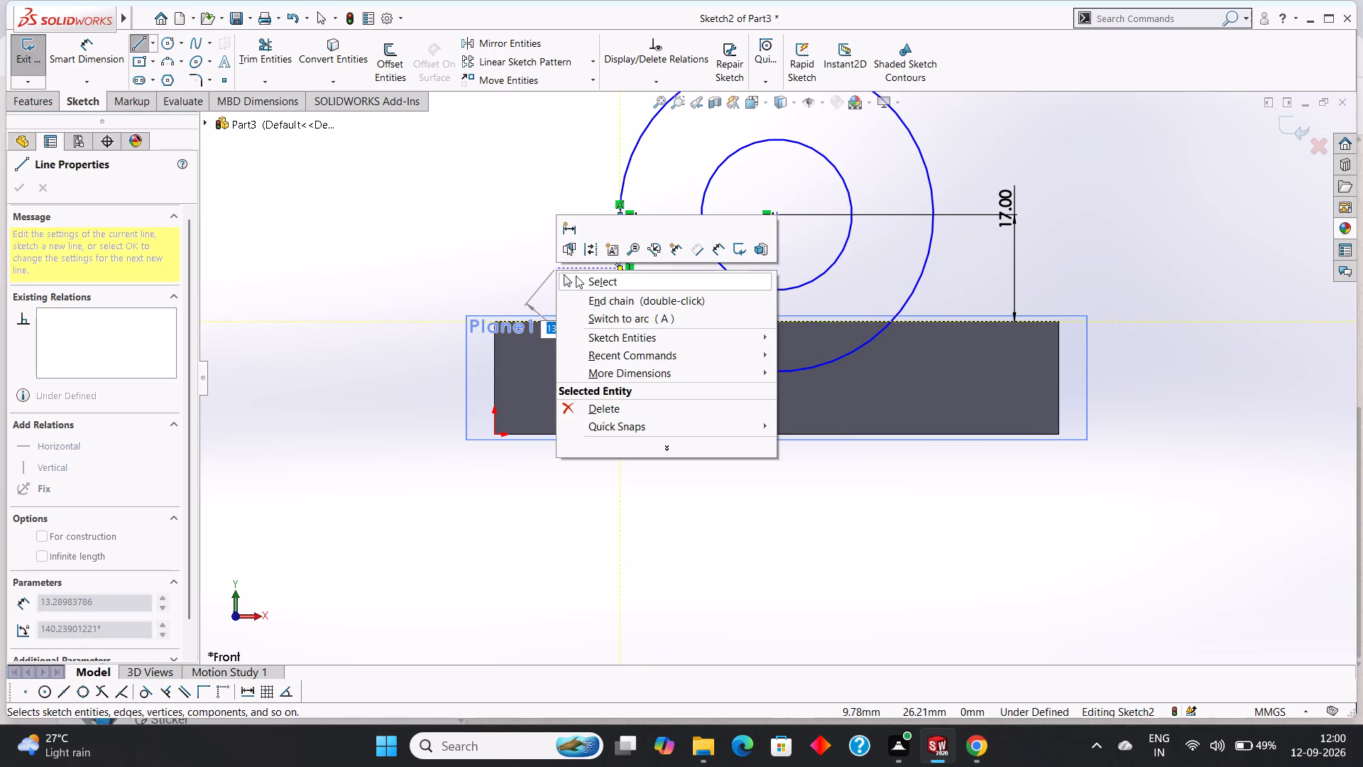
click(592, 280)
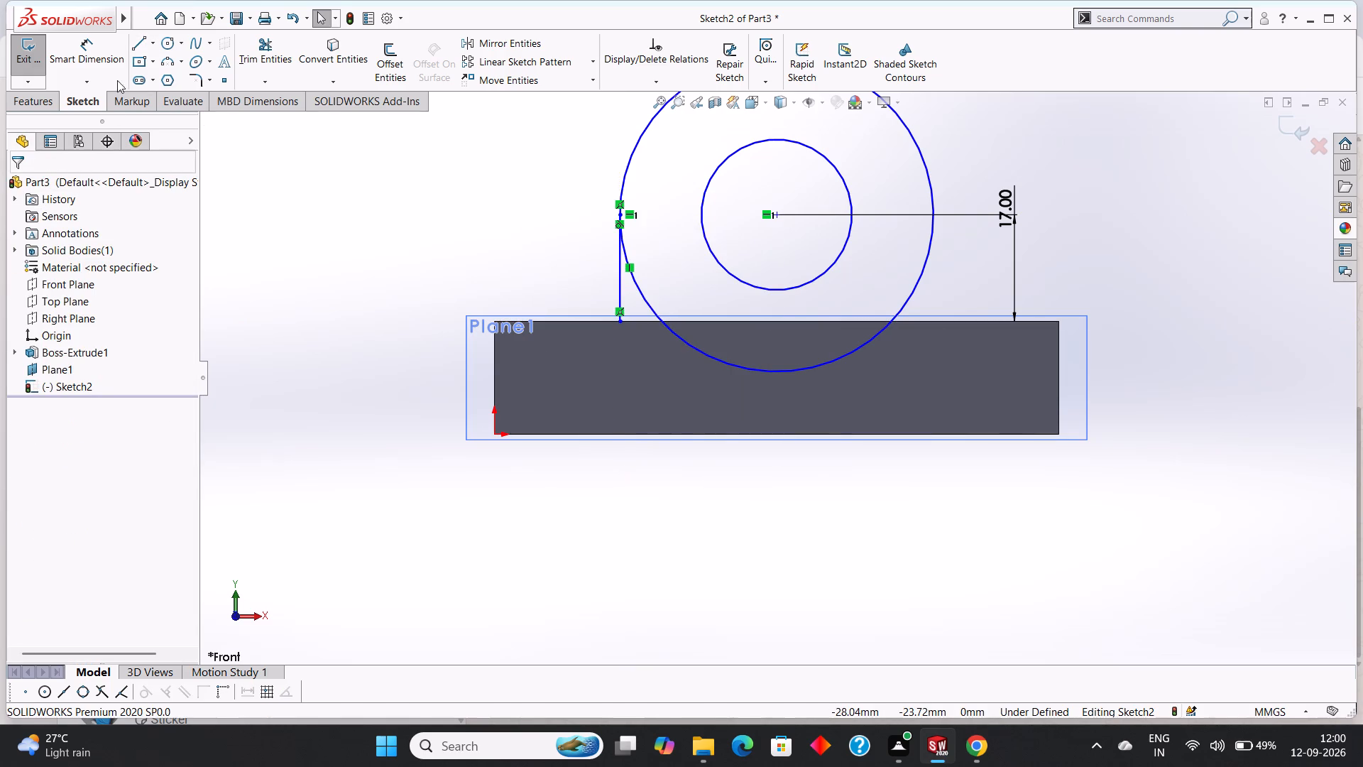
click(139, 43)
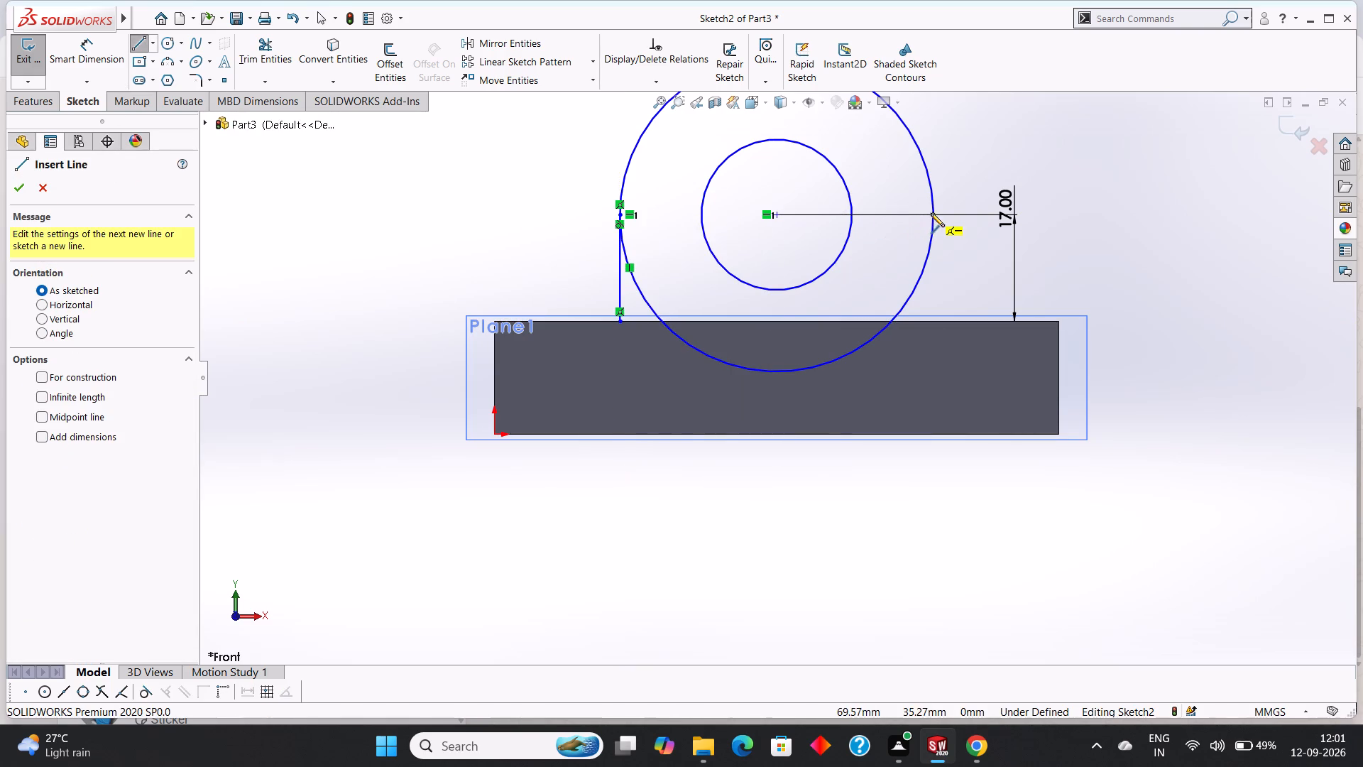
click(934, 214)
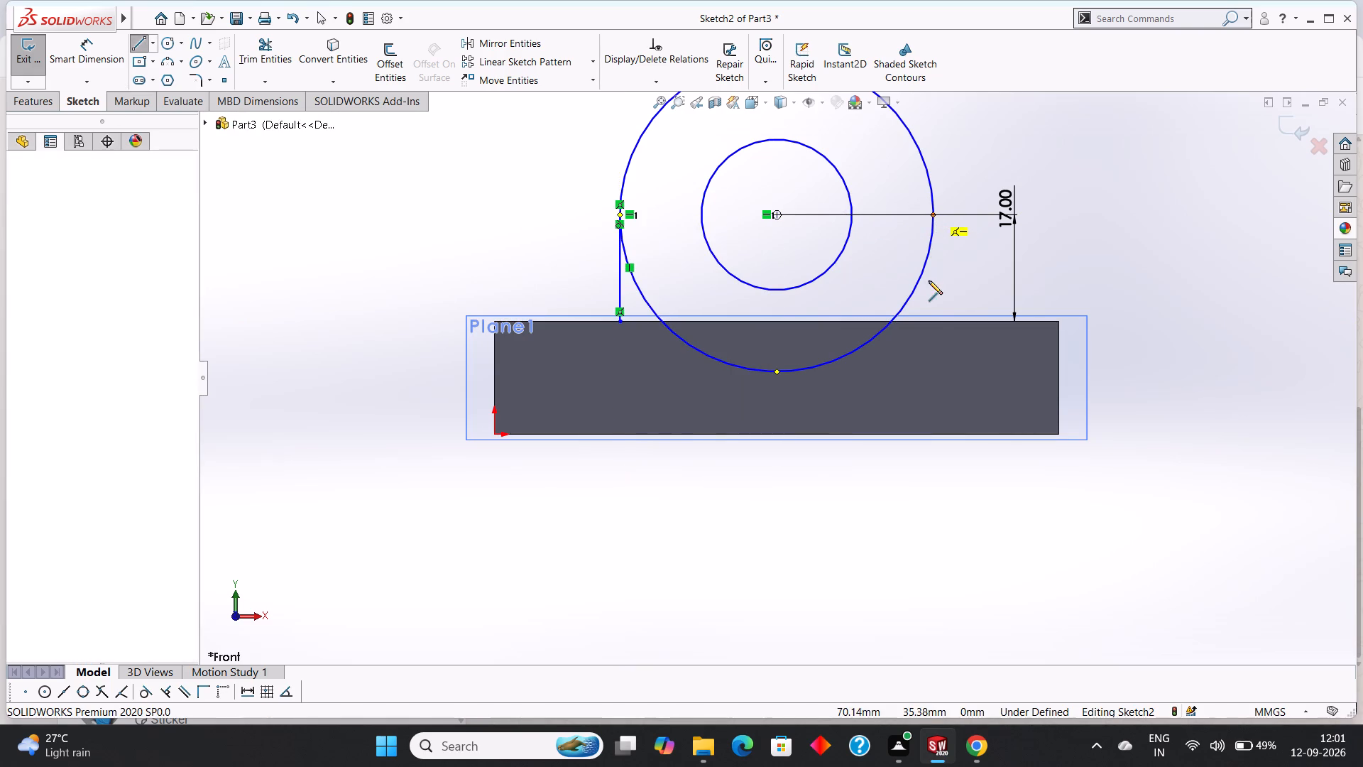
click(931, 324)
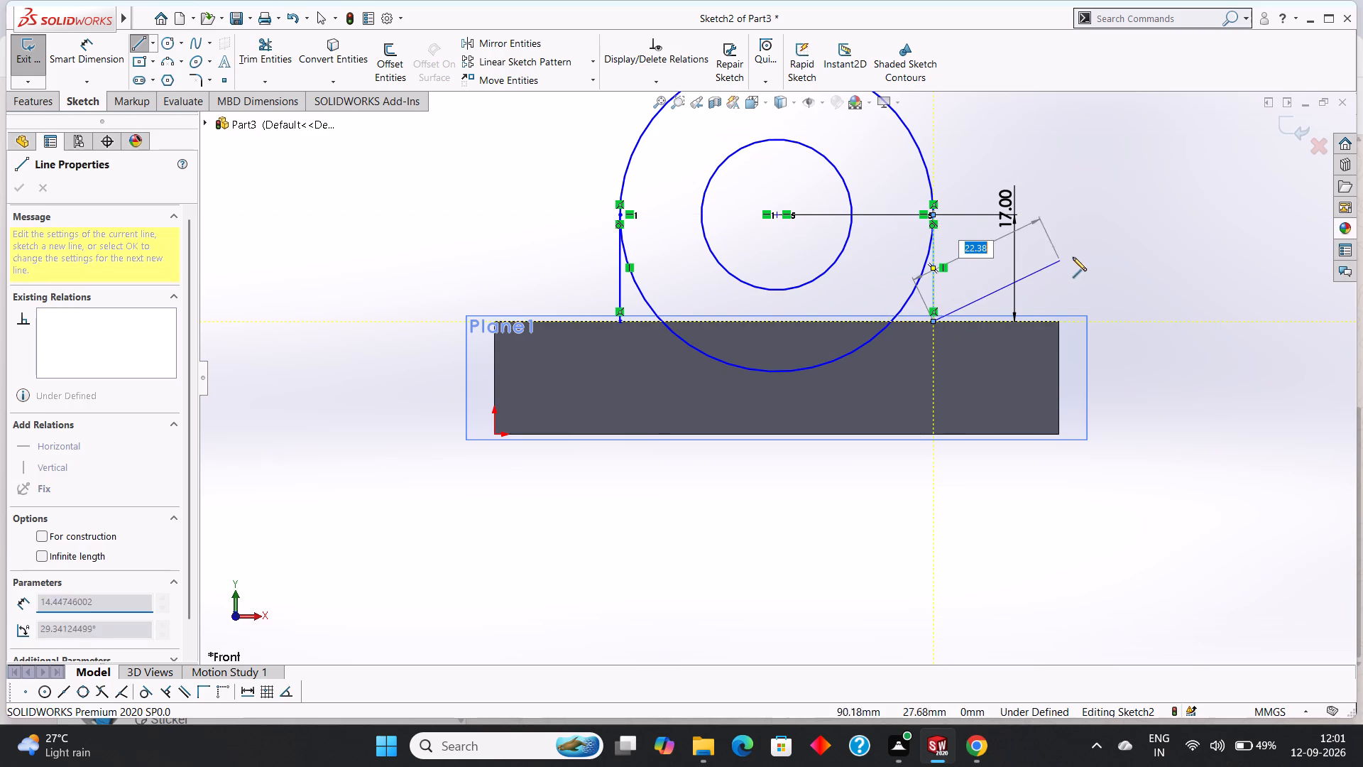
right_click(1115, 255)
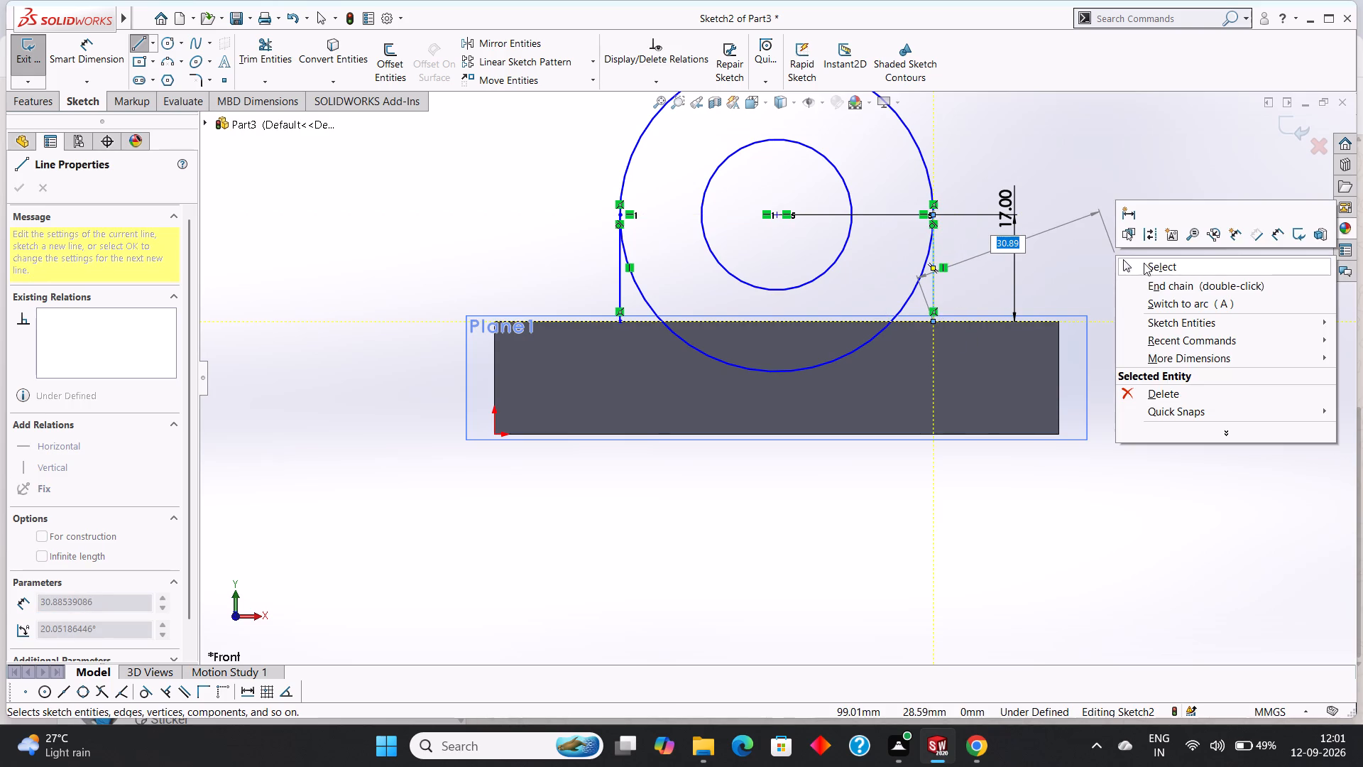
click(1144, 263)
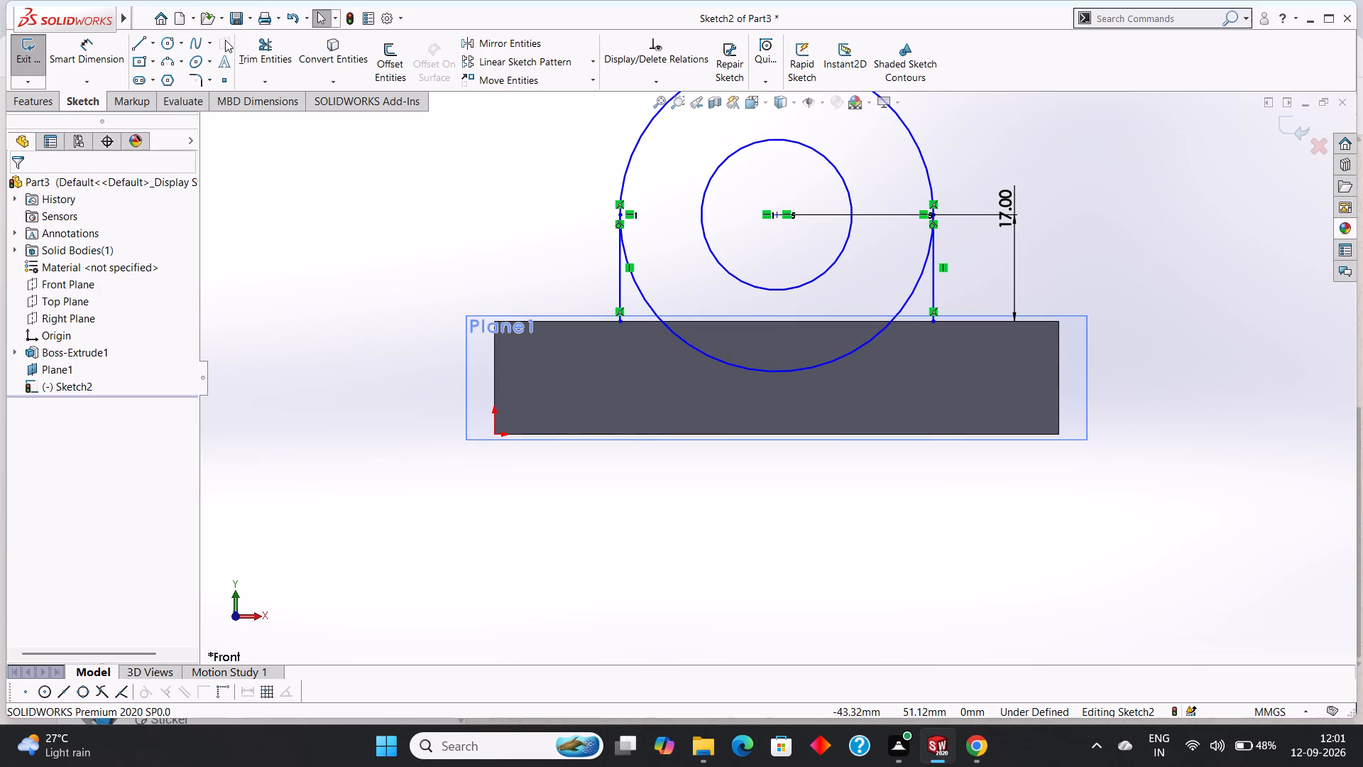
Trim away the lower arc of the outer circle between the two vertical lines.
click(259, 49)
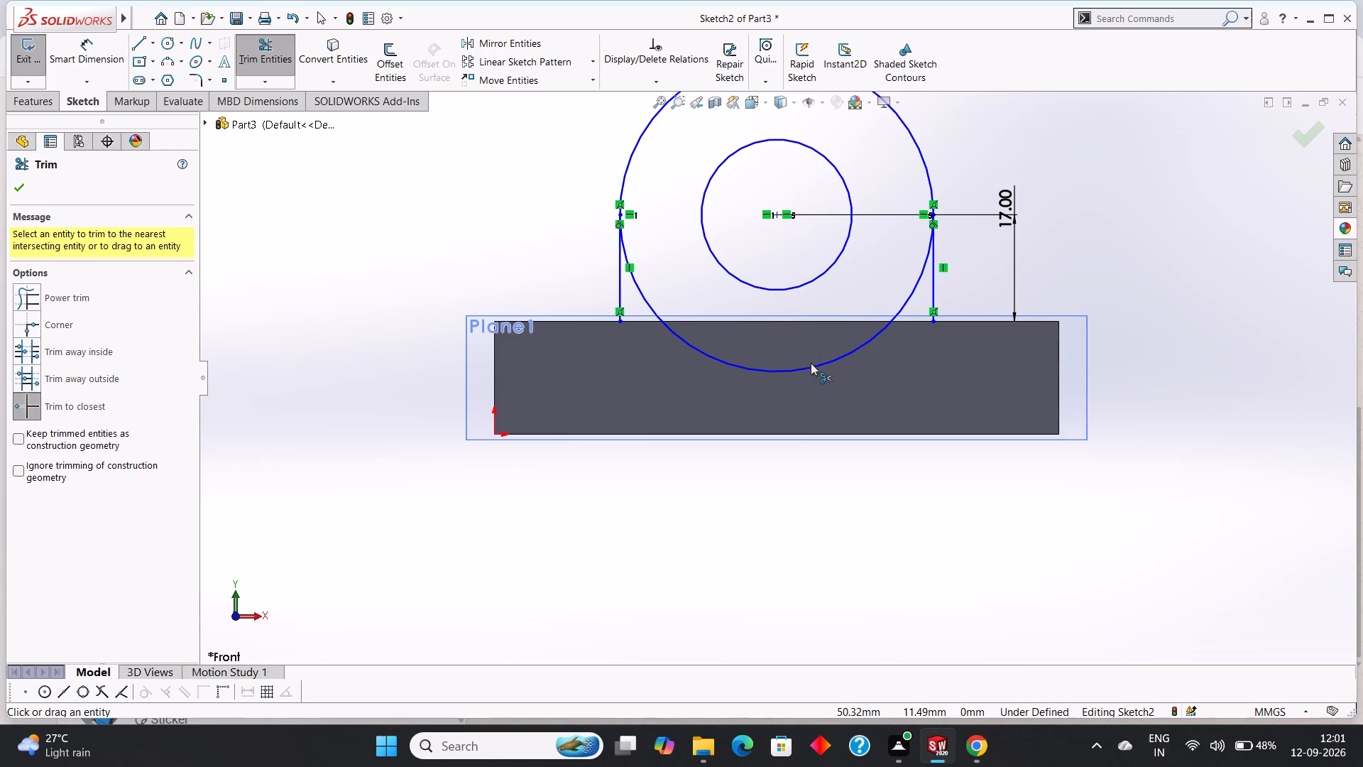
click(812, 366)
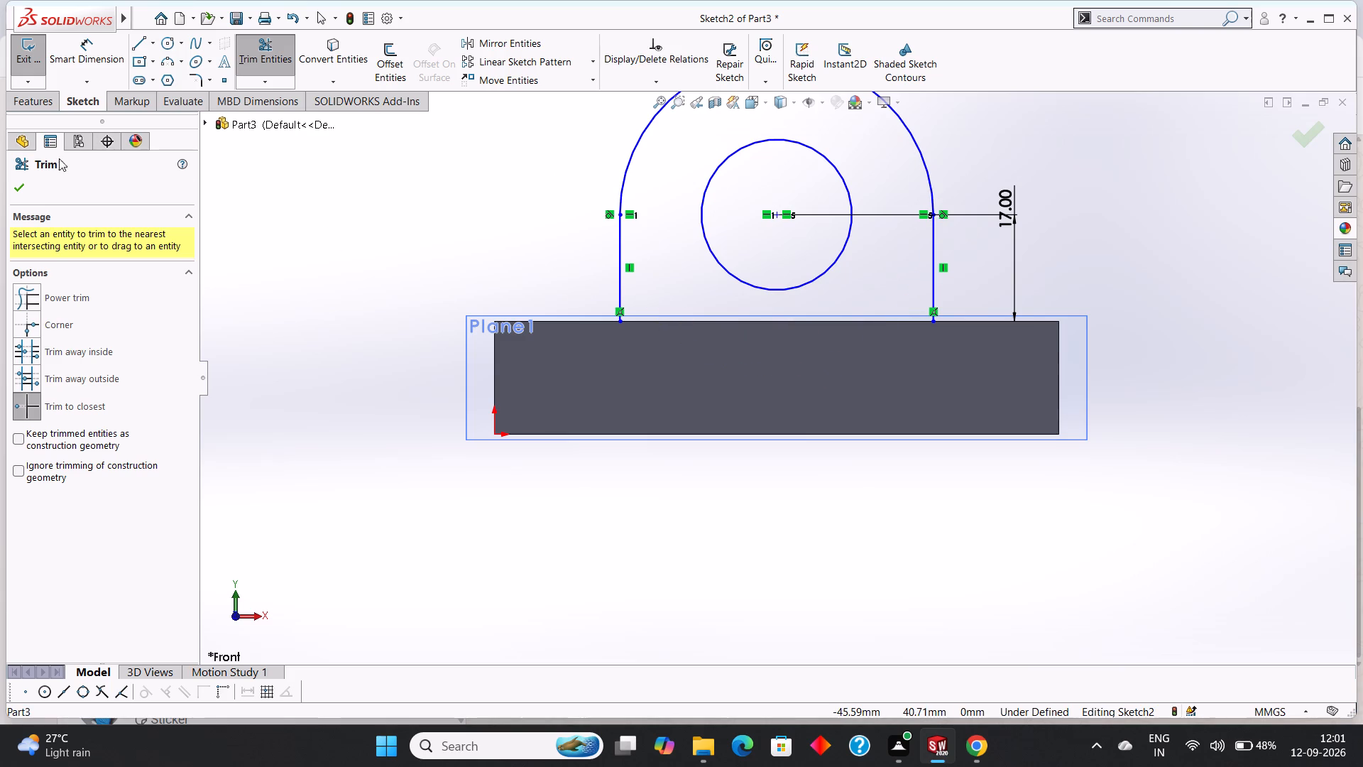
click(23, 183)
Close the upright's profile with a horizontal line along the block's top edge, joining the lower ends of the two vertical lines.
click(141, 41)
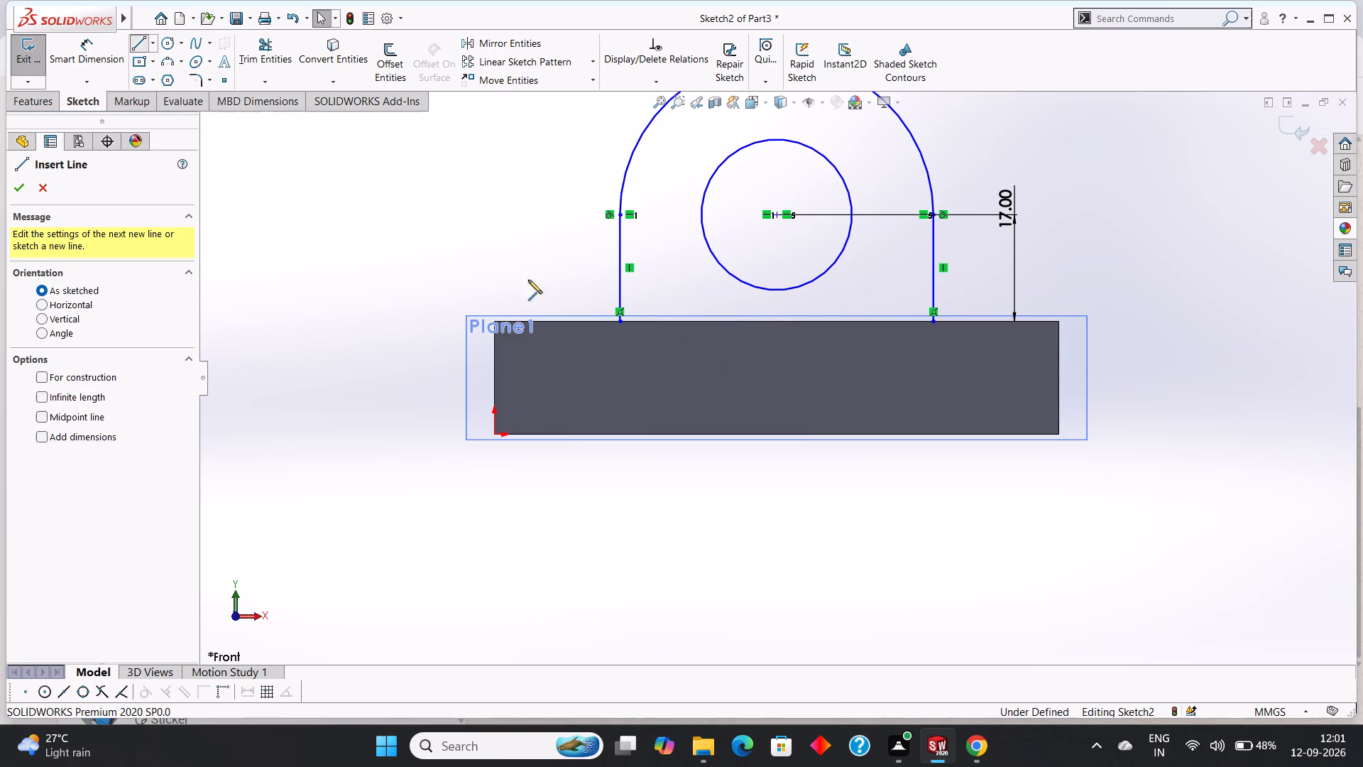
click(618, 319)
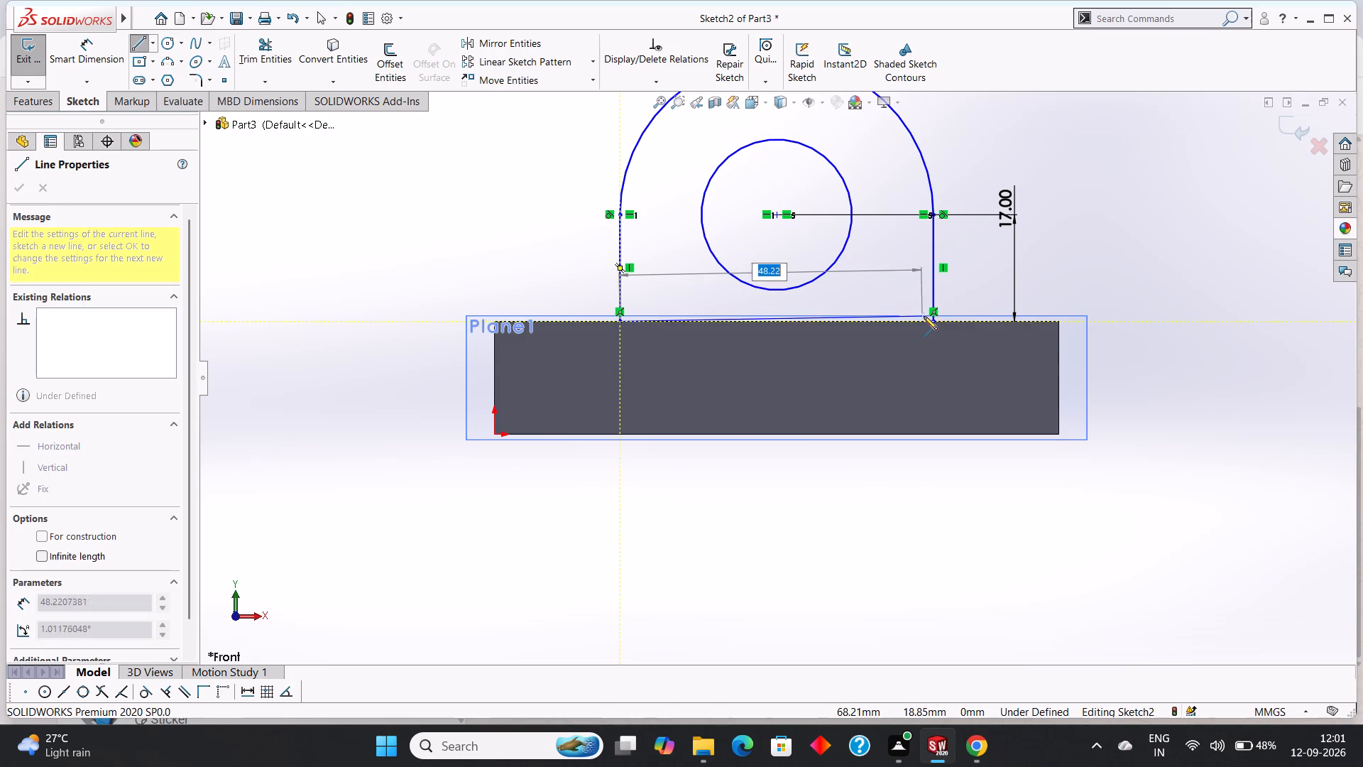
click(933, 318)
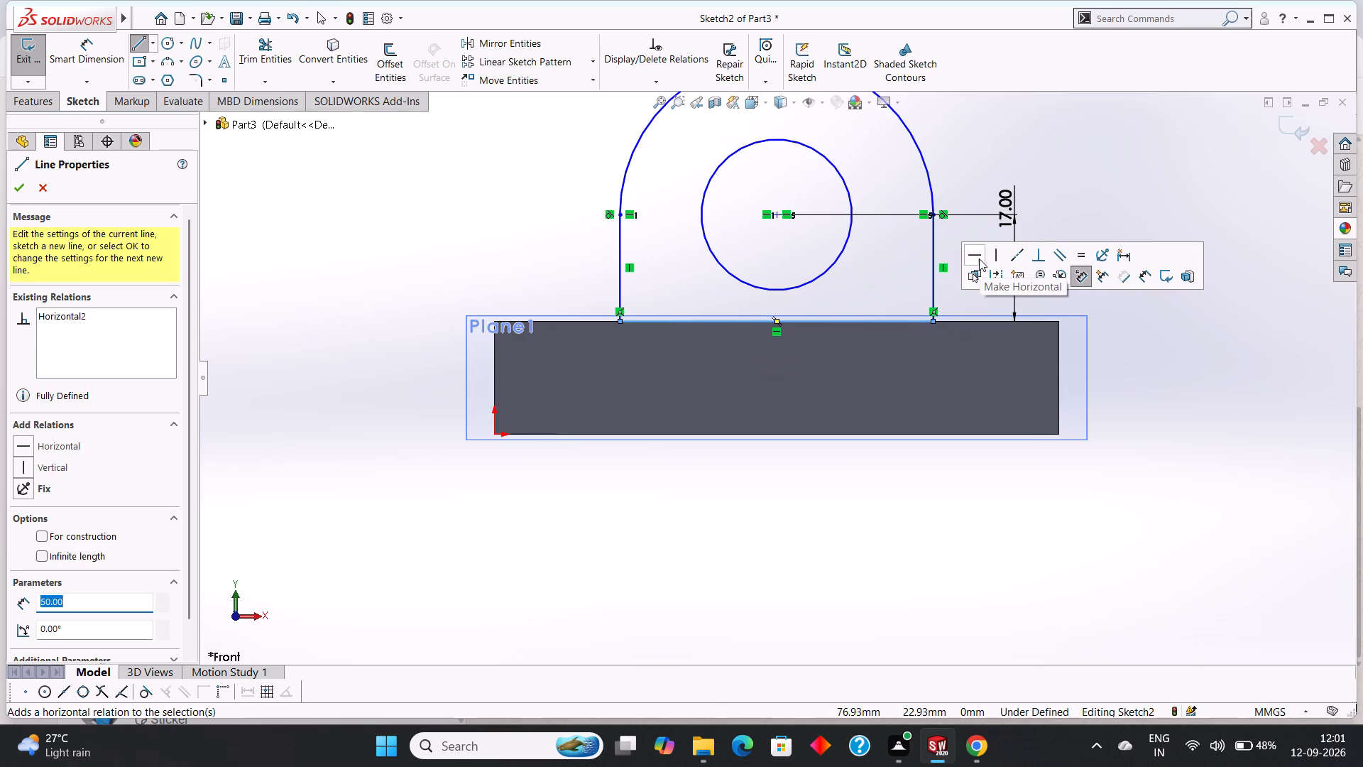
right_click(859, 266)
click(877, 271)
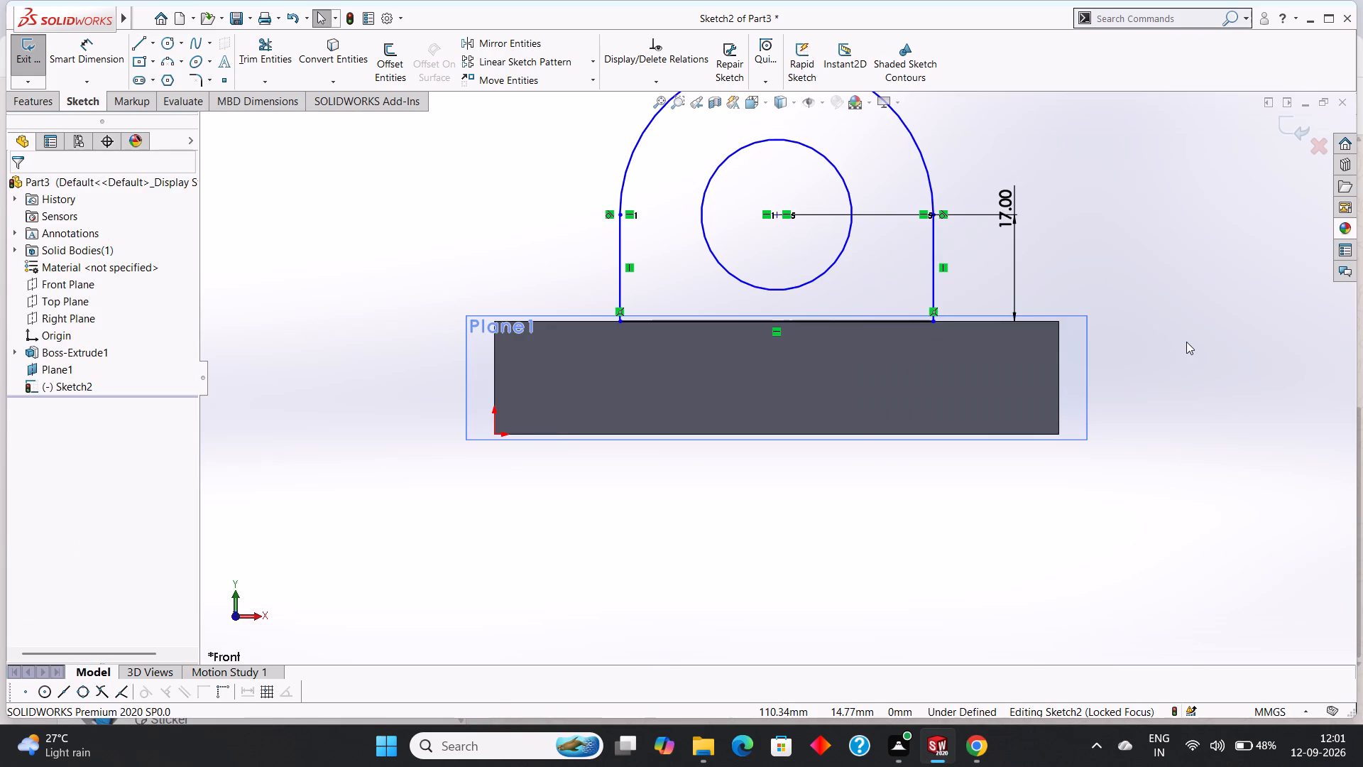
Hide the reference plane Plane1 on the block's back face.
middle_drag(1181, 337, 1139, 388)
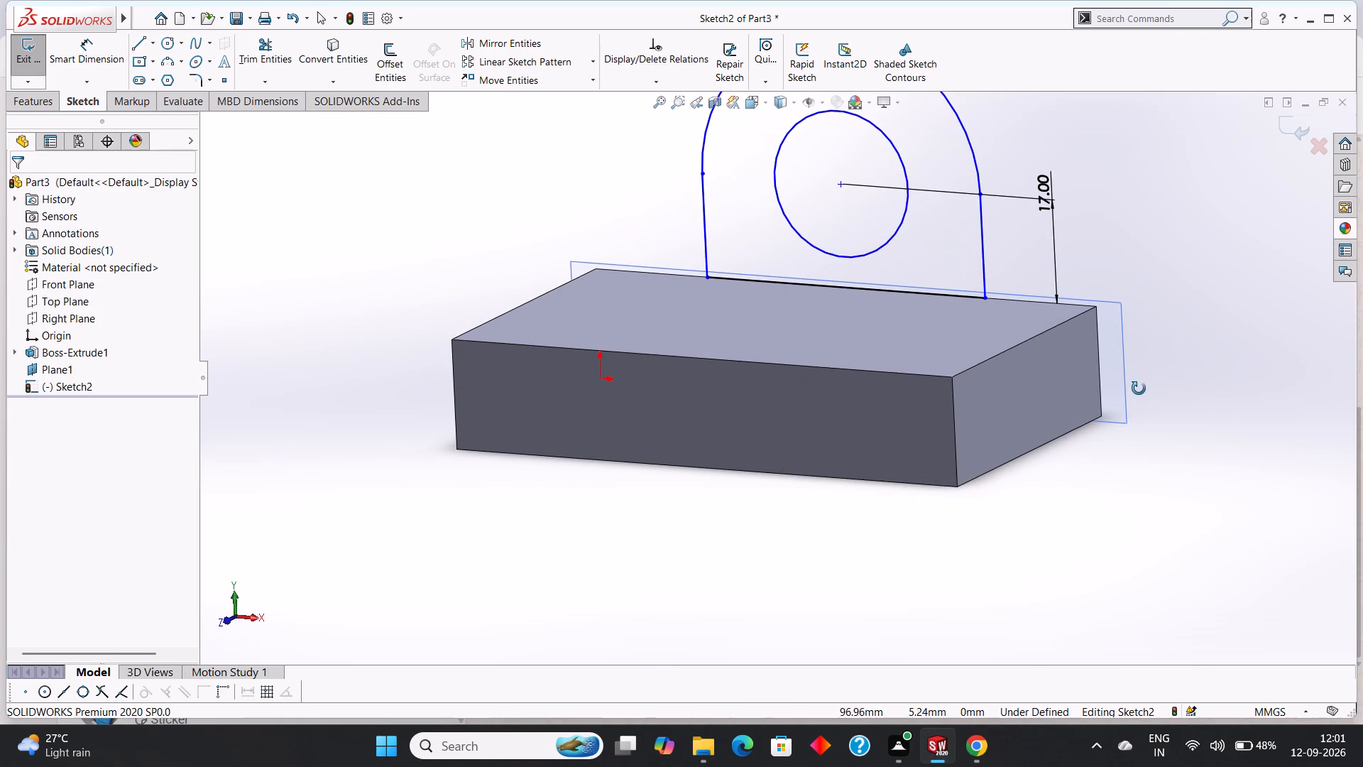
middle_drag(1139, 388, 1144, 418)
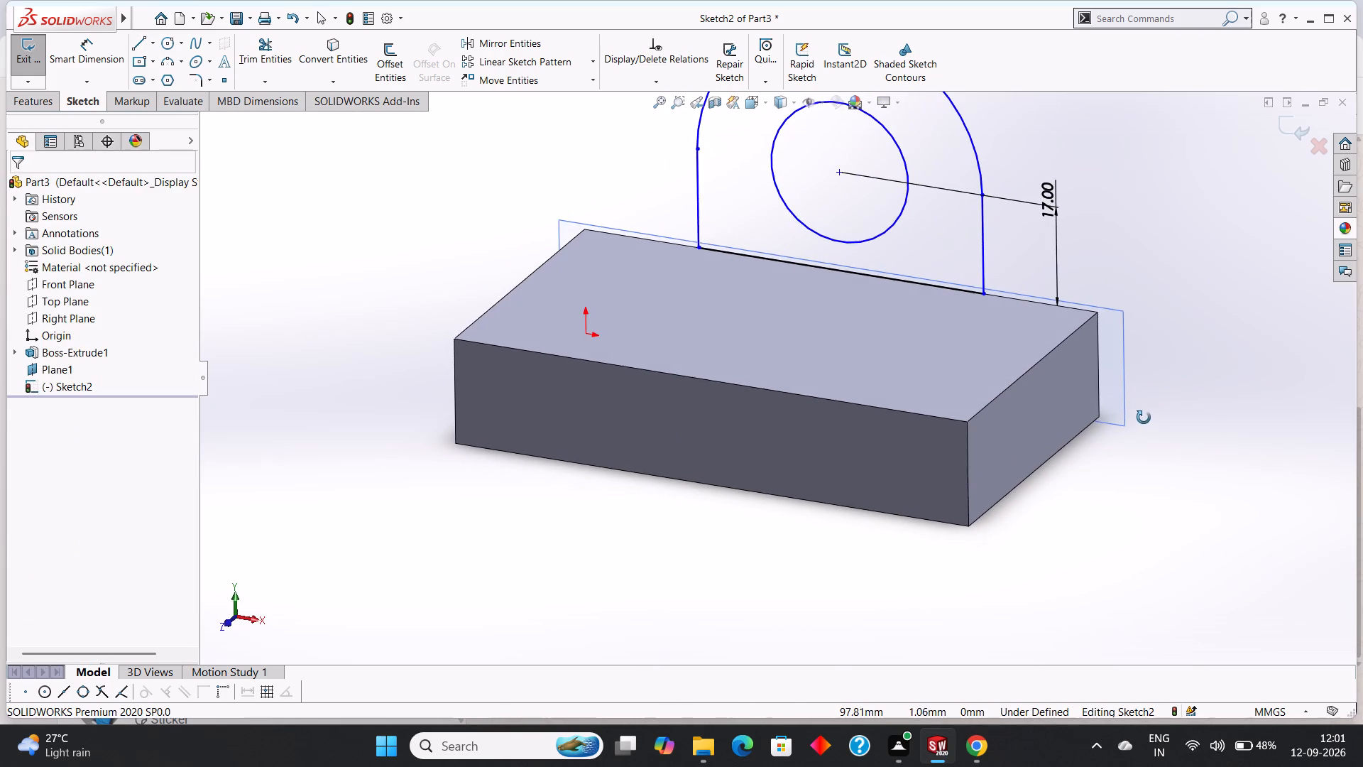
middle_drag(1144, 418, 1135, 447)
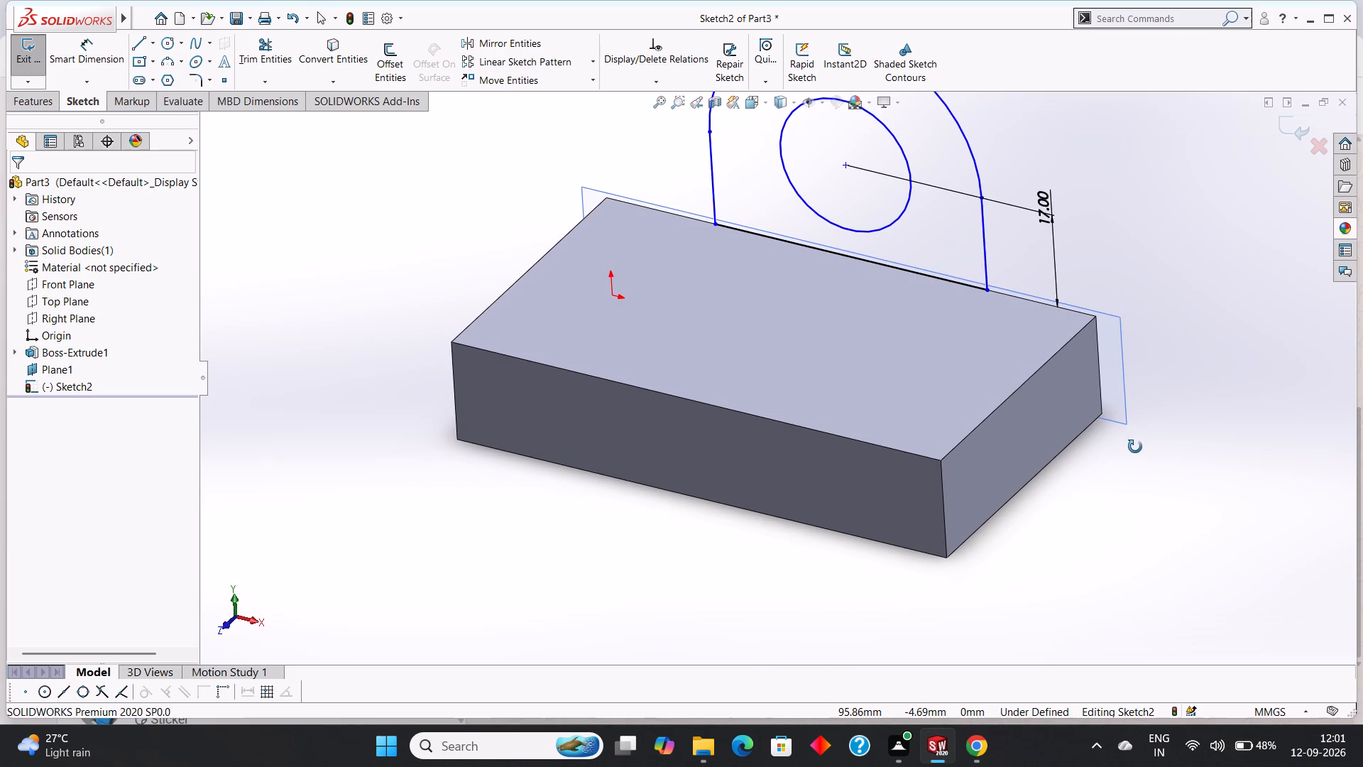
middle_drag(1135, 447, 1135, 447)
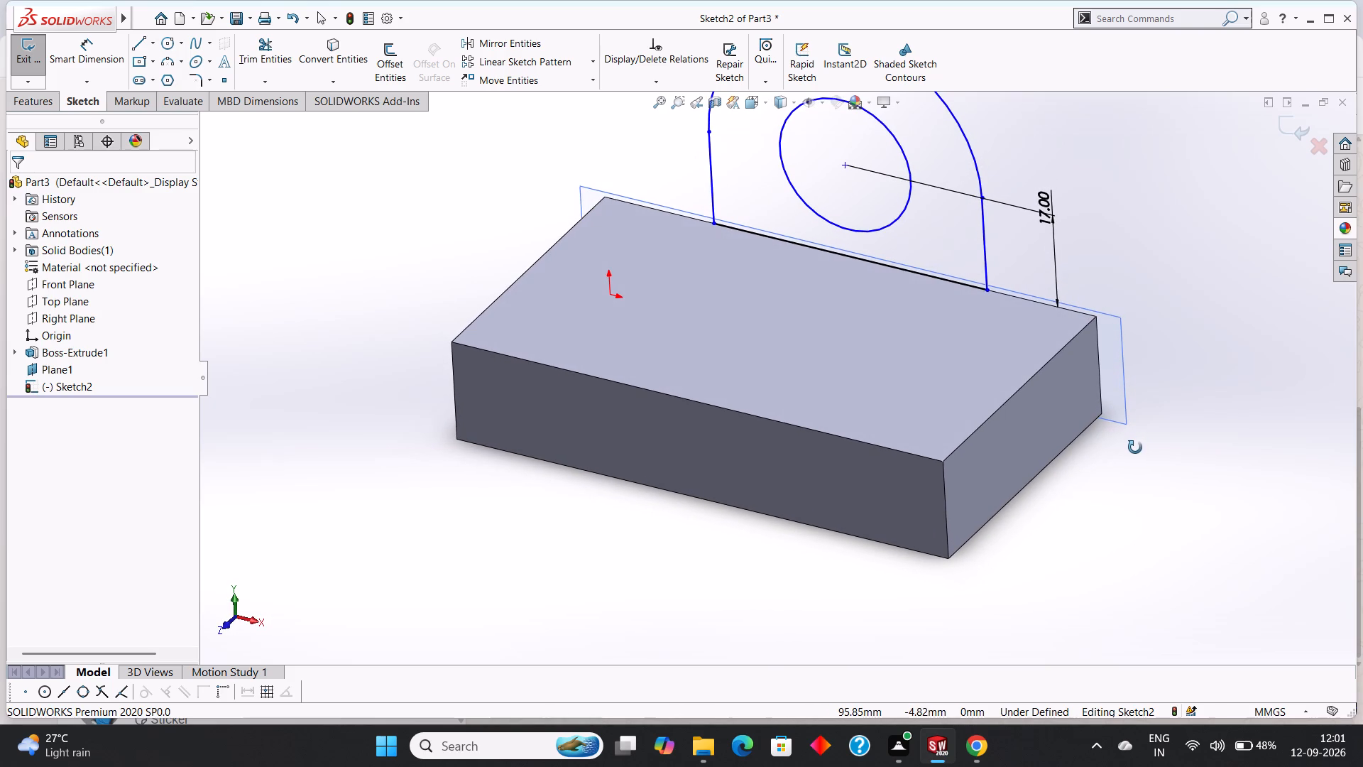
middle_drag(1135, 447, 1124, 462)
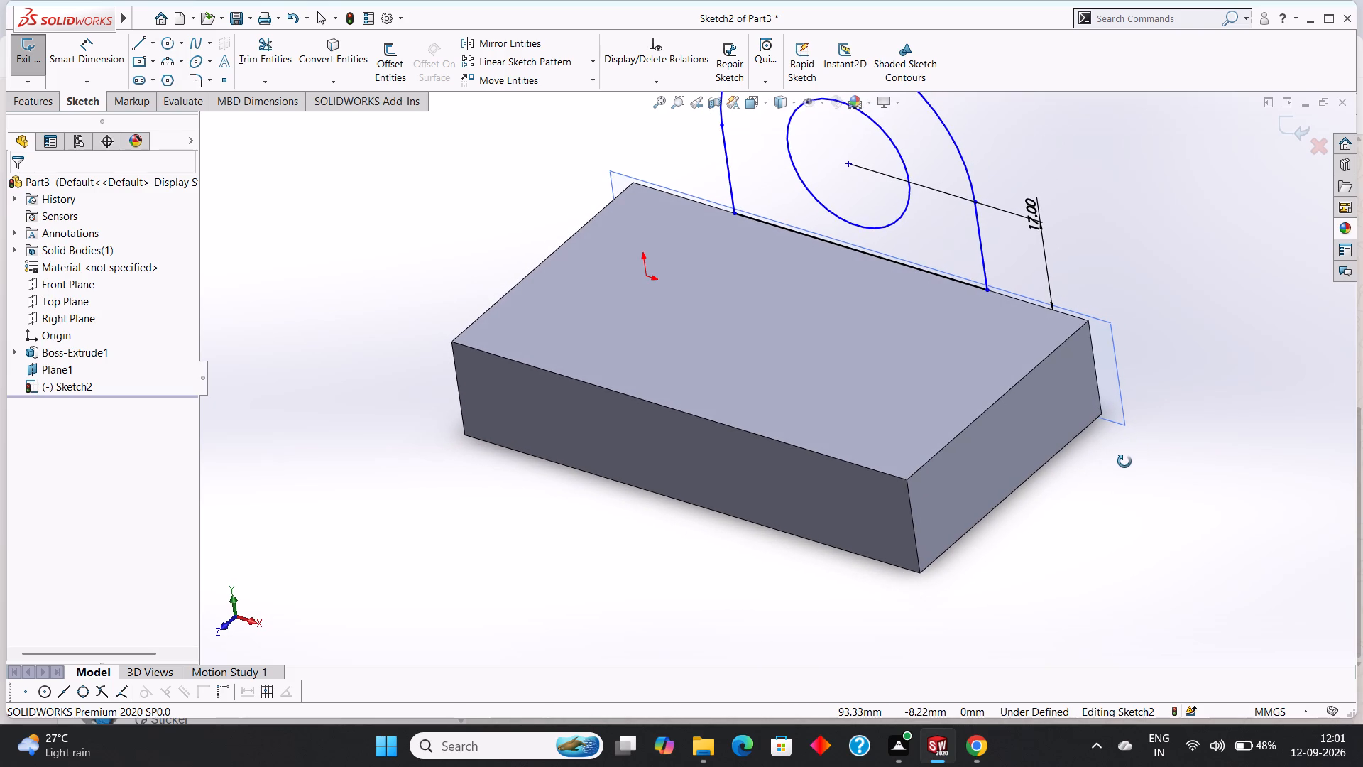
middle_drag(1124, 462, 1124, 464)
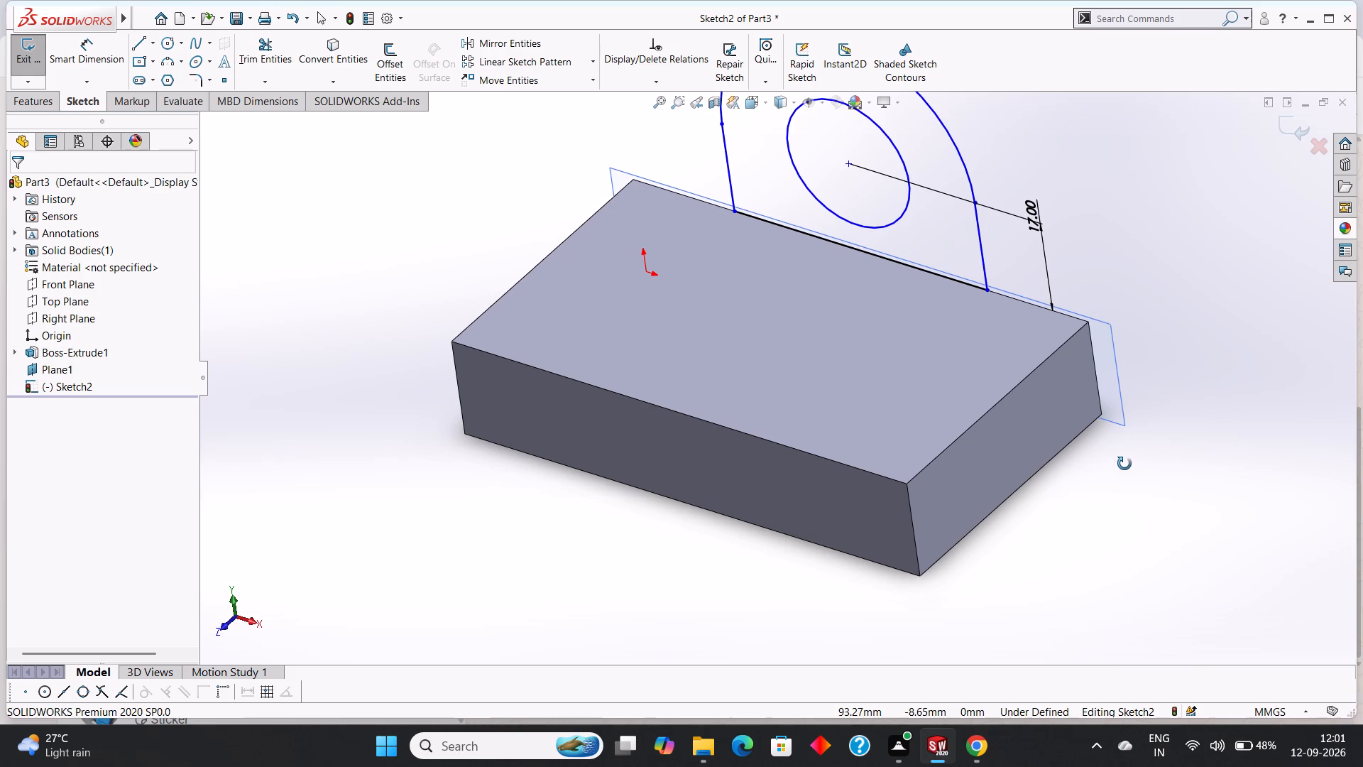
middle_drag(1124, 464, 1120, 469)
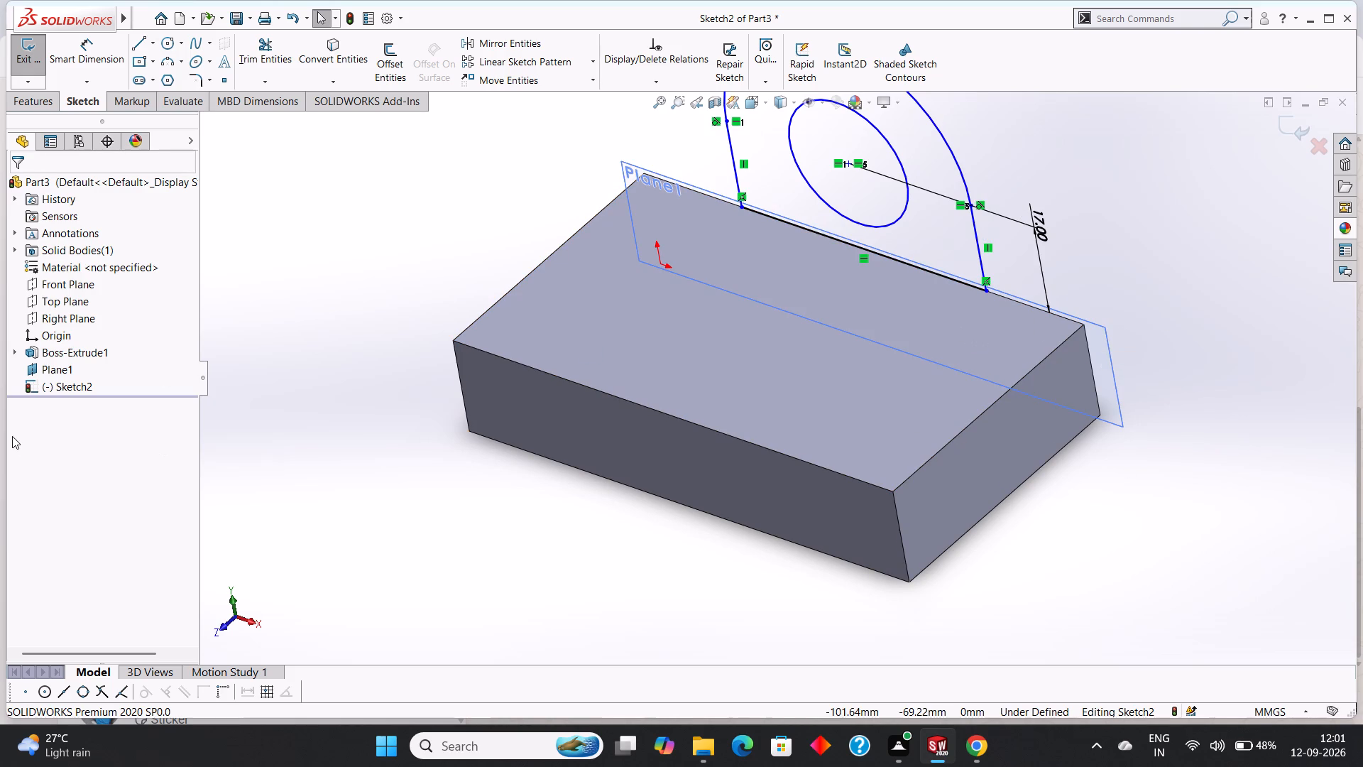
click(54, 367)
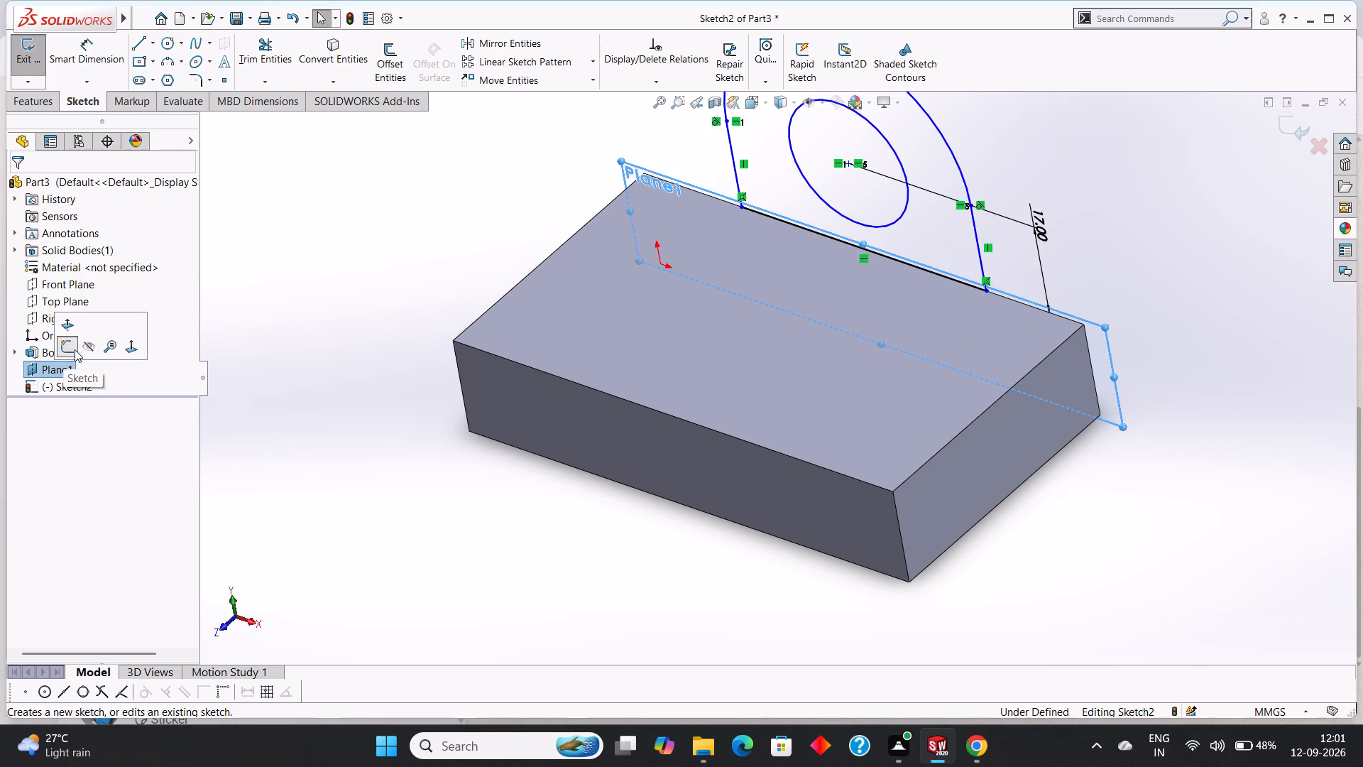
click(82, 344)
Extrude the round-topped profile with its hole as a blind boss 20 mm deep over the base block, merging the result.
scroll(1118, 402, up, 2)
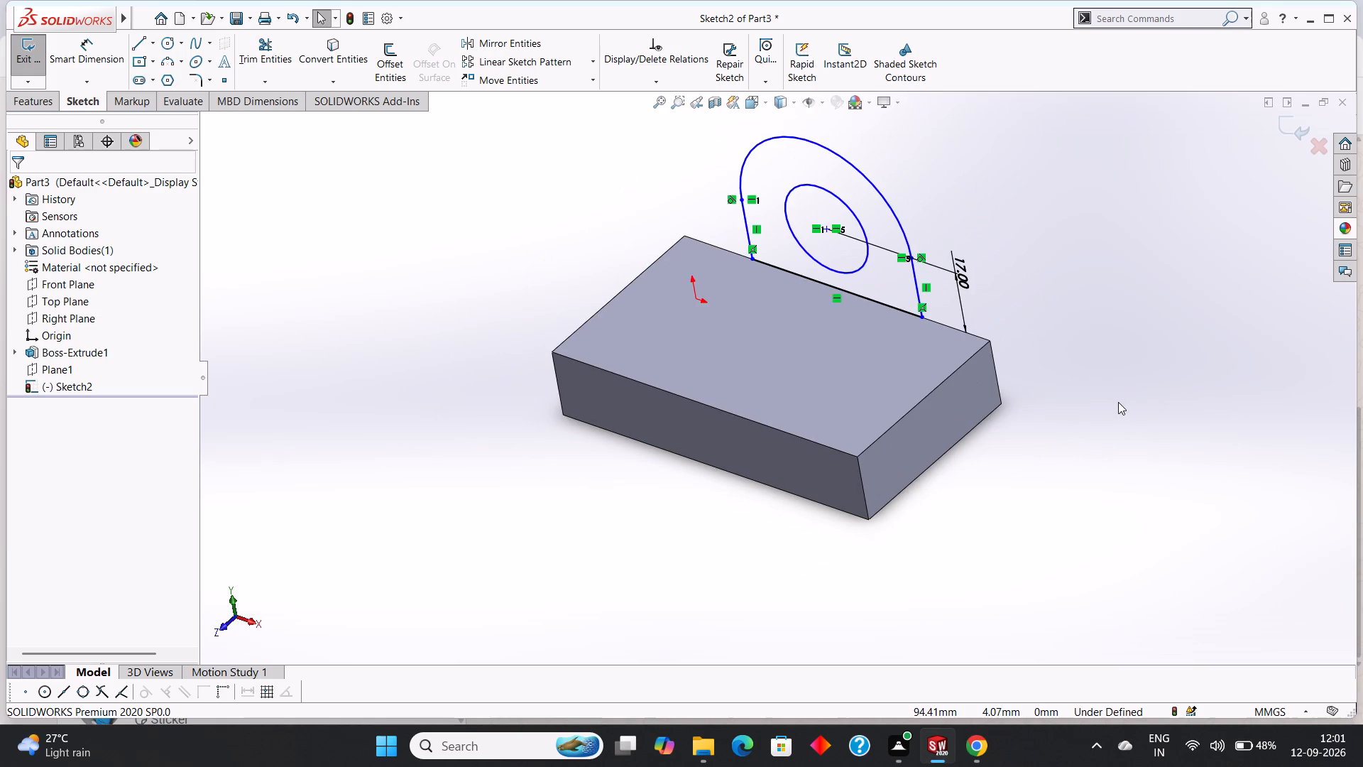
click(35, 106)
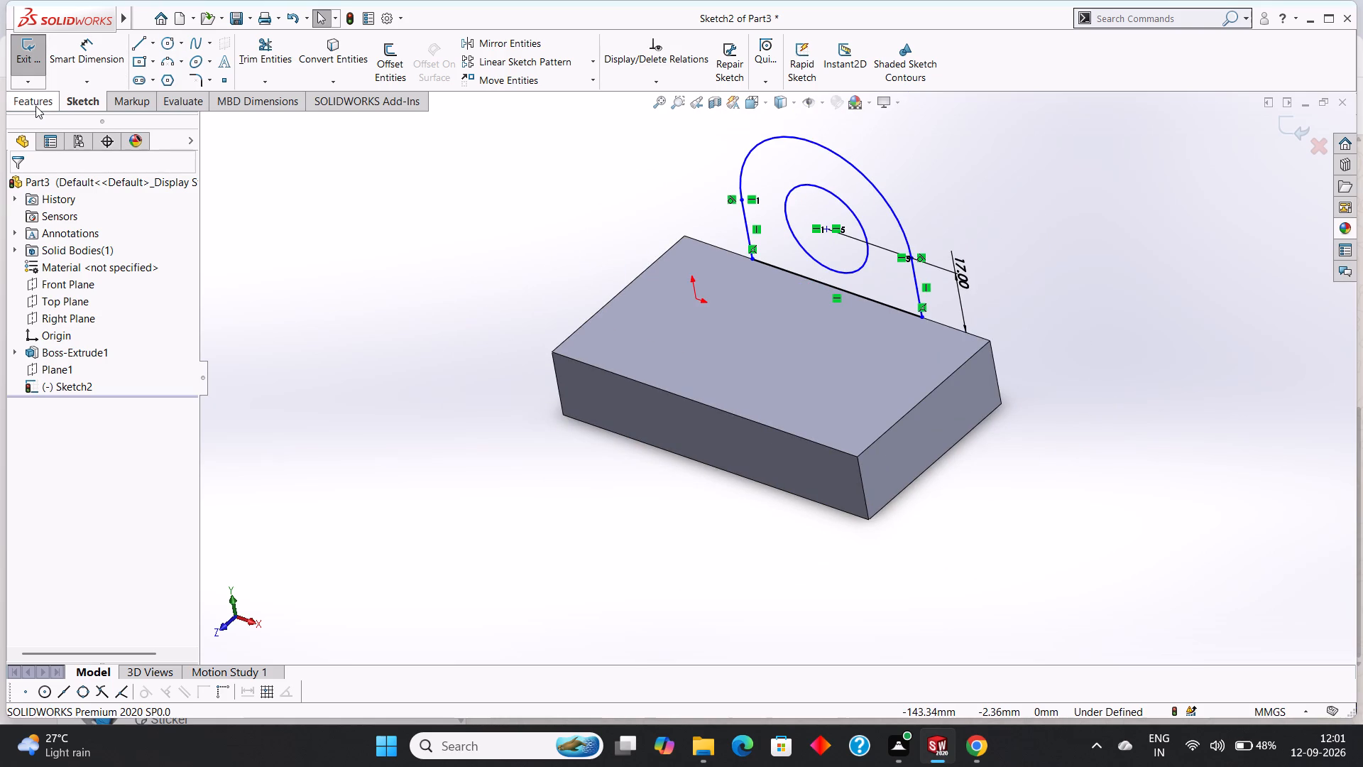
click(52, 69)
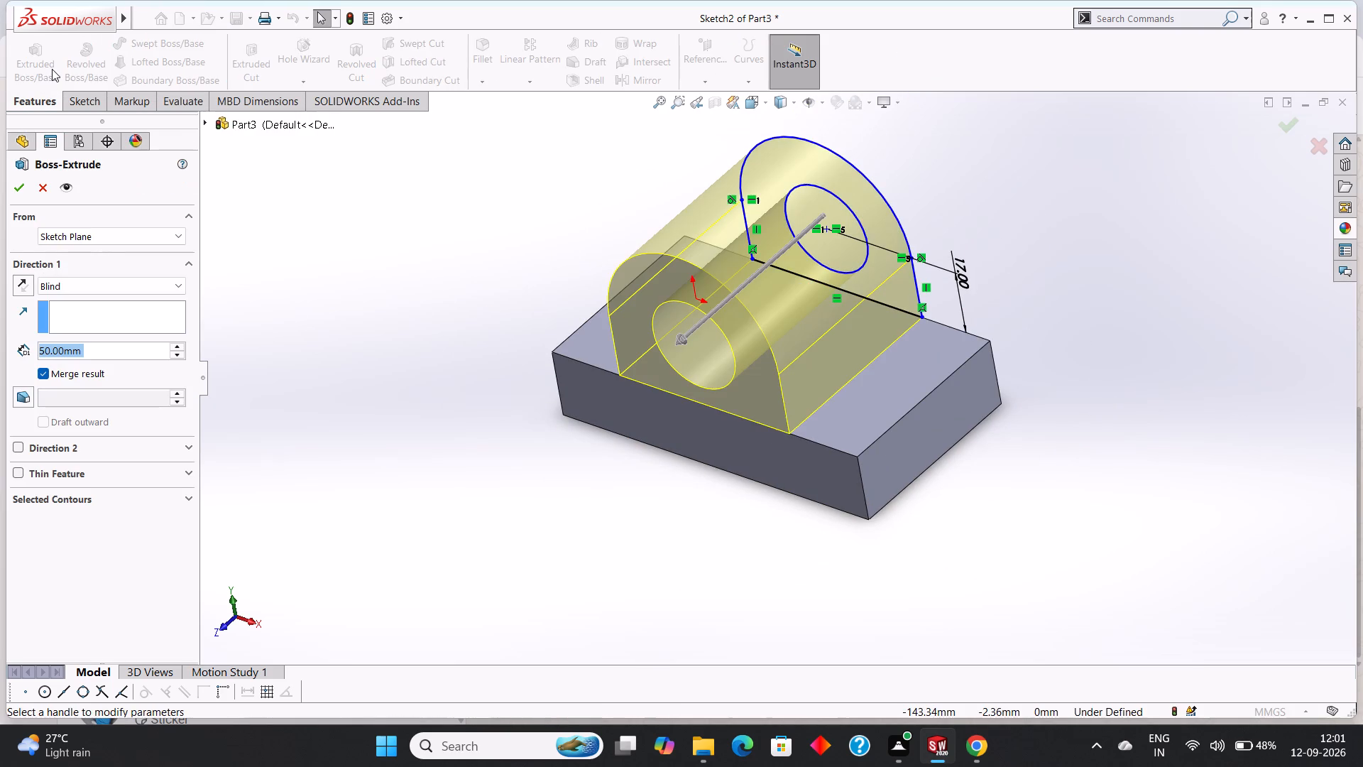
text(20)
key(Return)
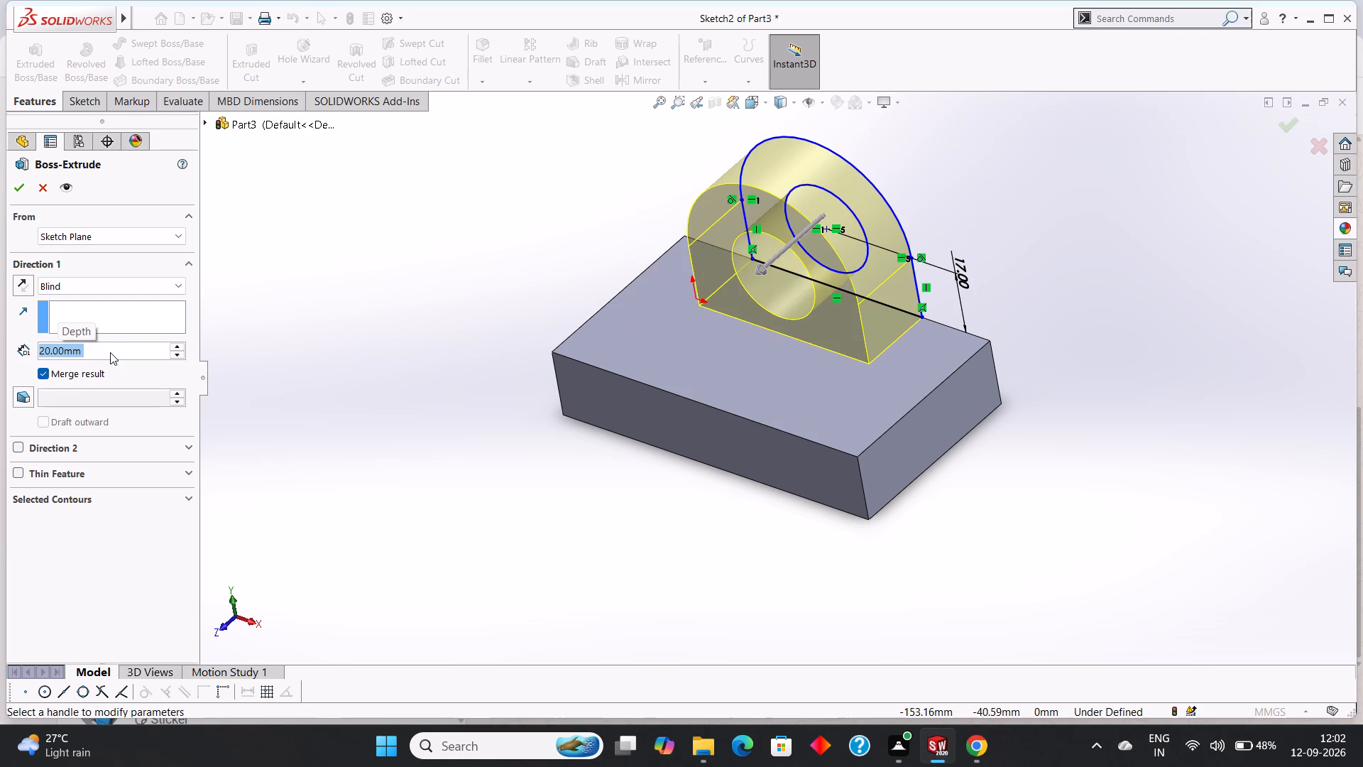
click(15, 191)
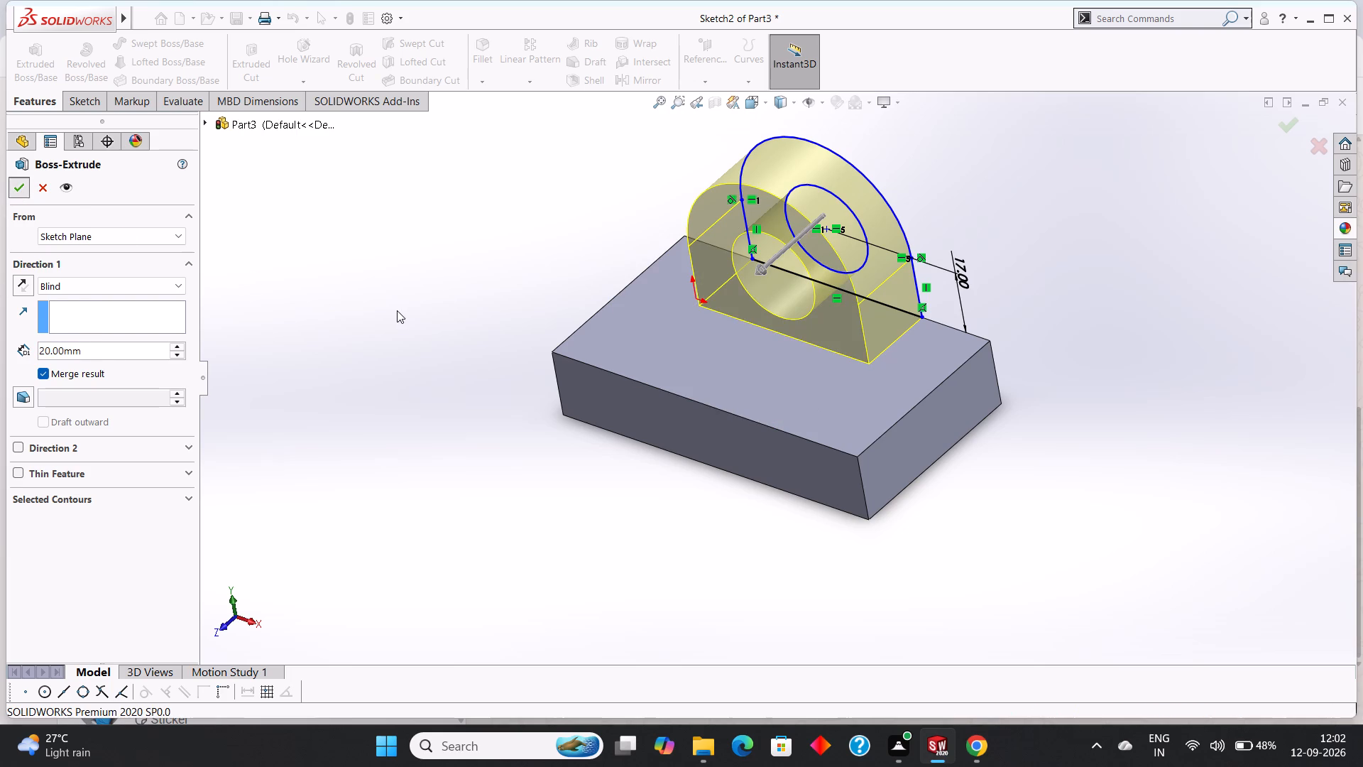
click(399, 310)
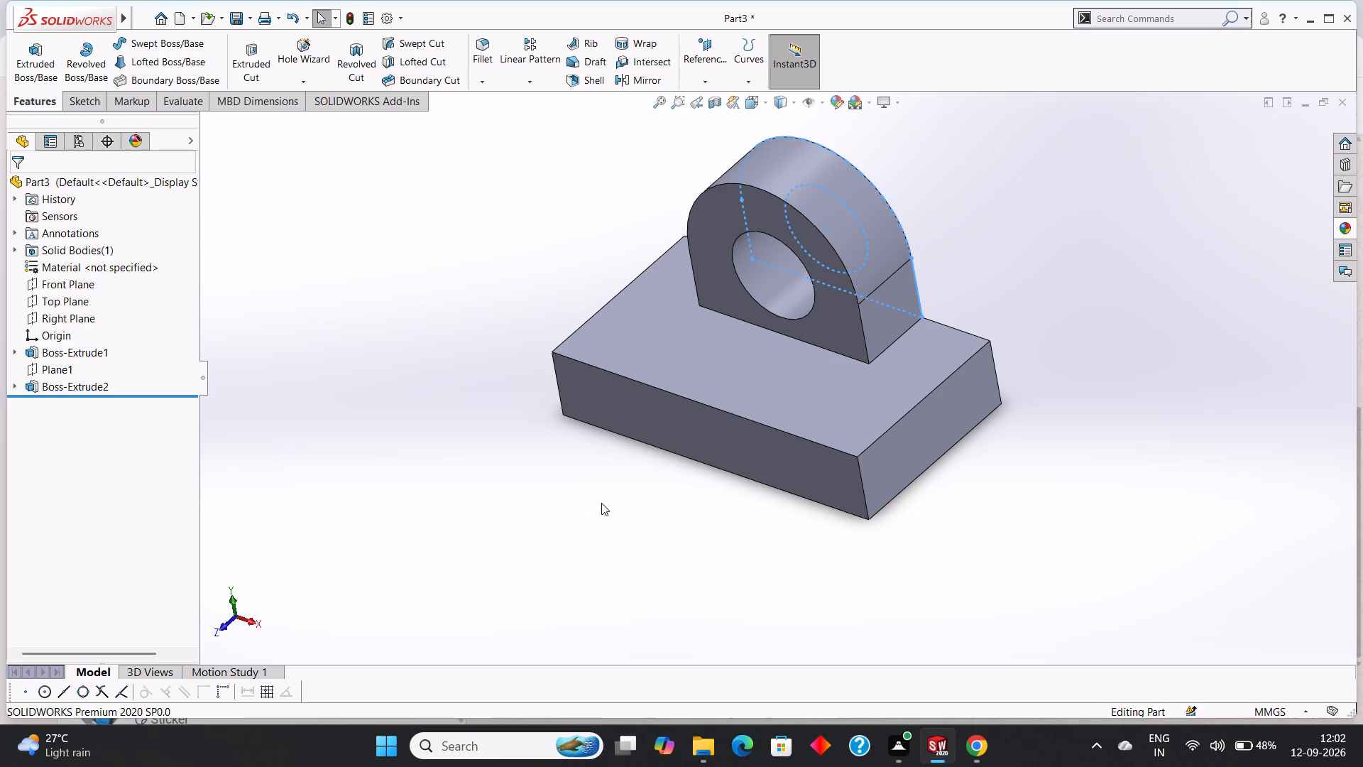
Start a new sketch on the base block's right end face, viewed face-on.
middle_drag(657, 510, 765, 452)
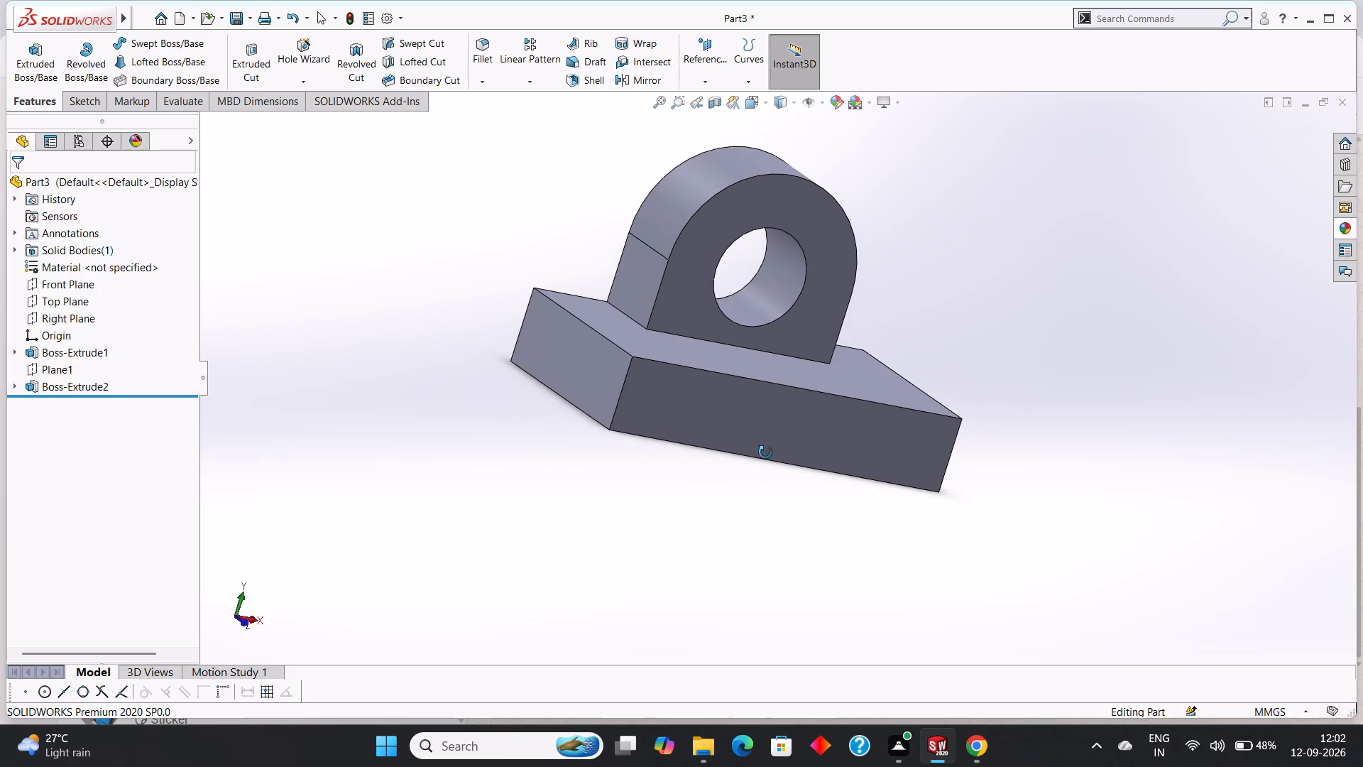
middle_drag(765, 452, 757, 469)
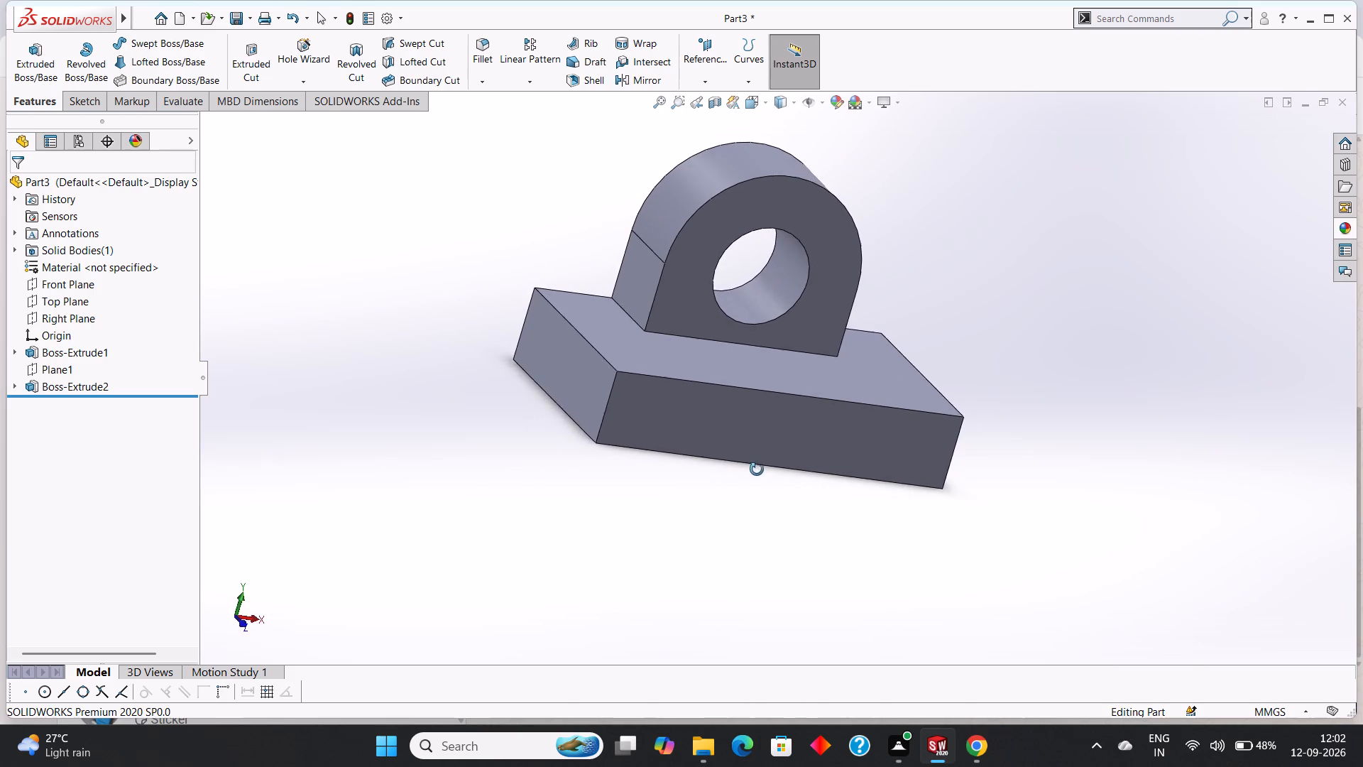
middle_drag(757, 469, 696, 486)
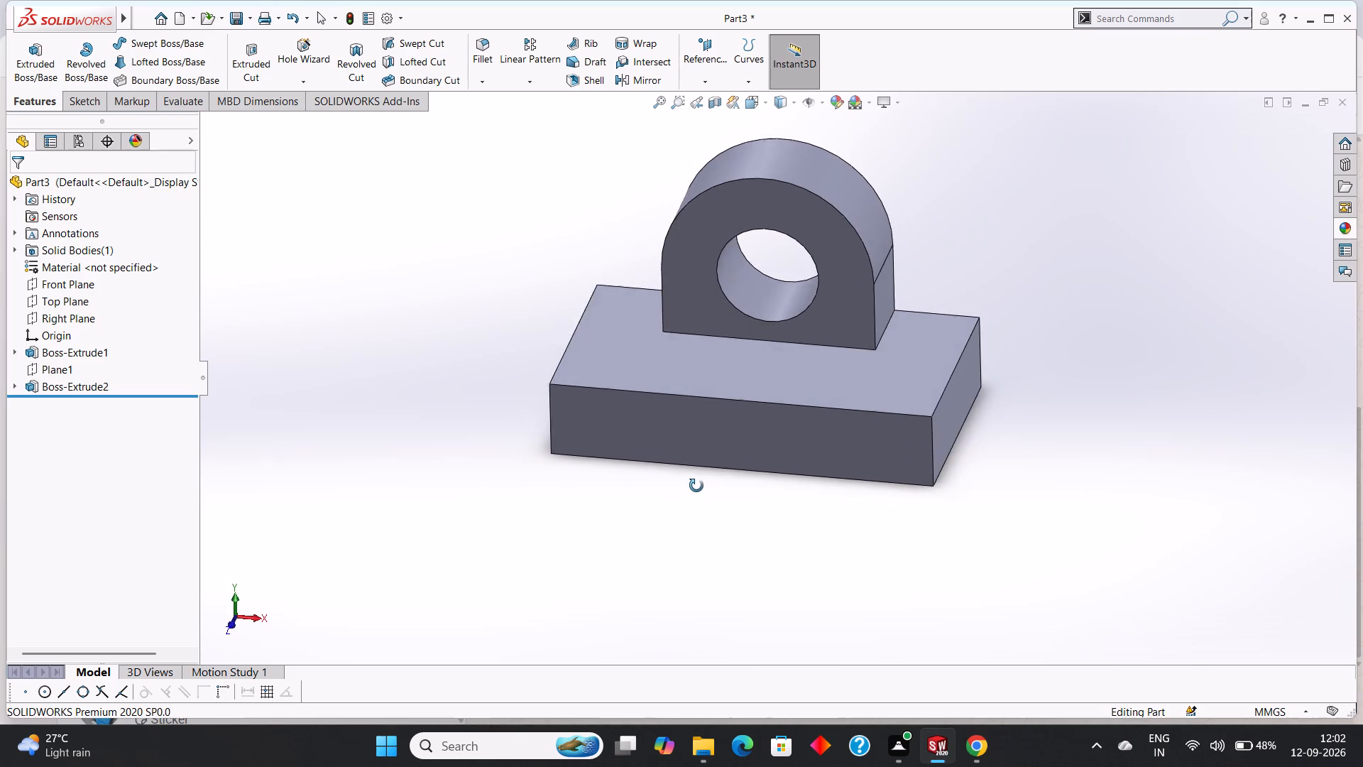
middle_drag(696, 486, 695, 472)
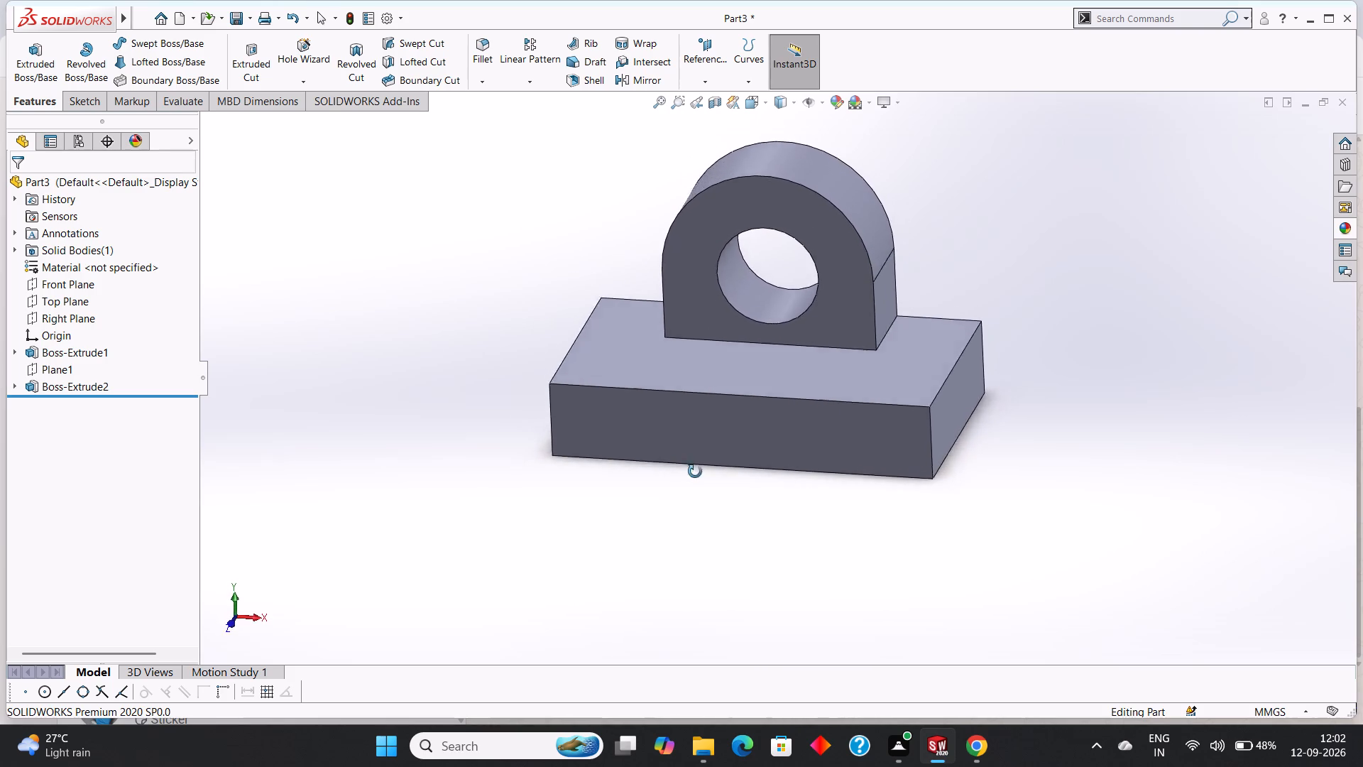
middle_drag(695, 472, 584, 514)
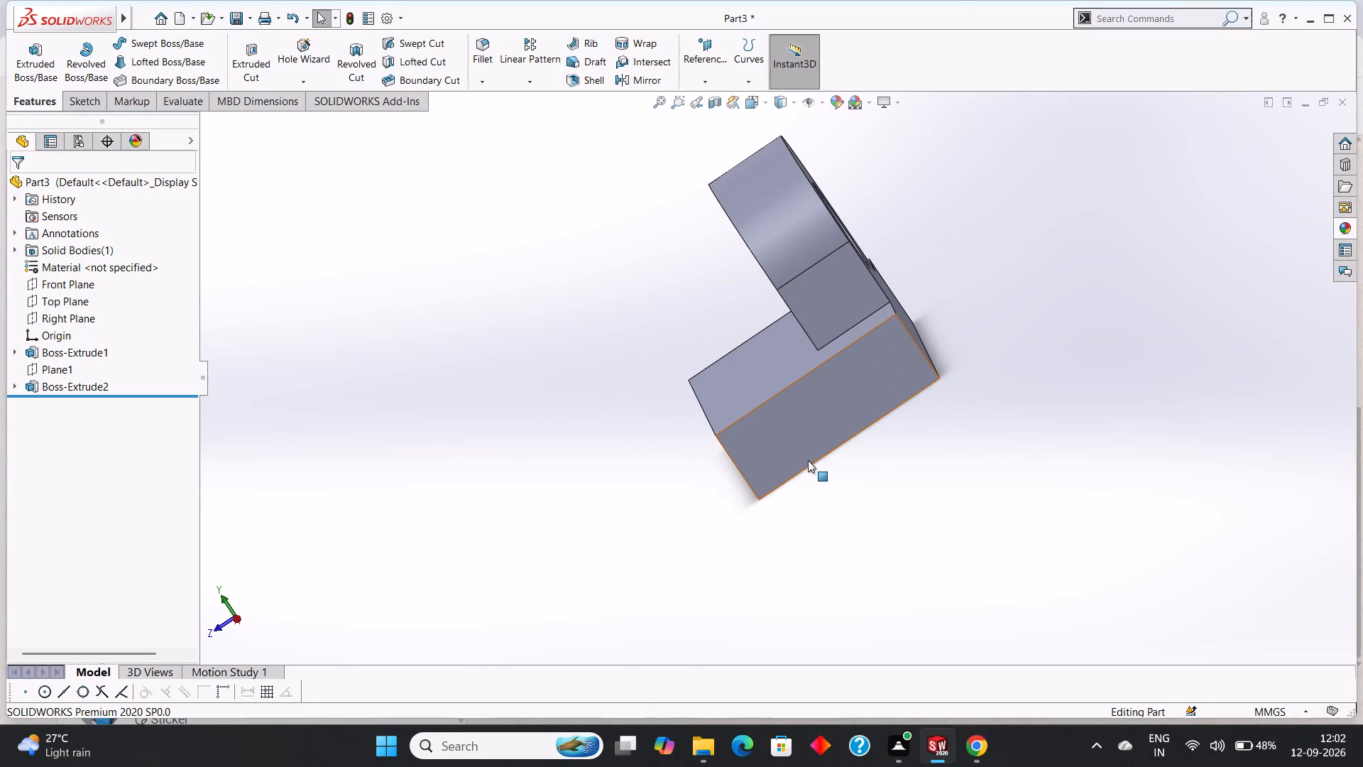
click(810, 422)
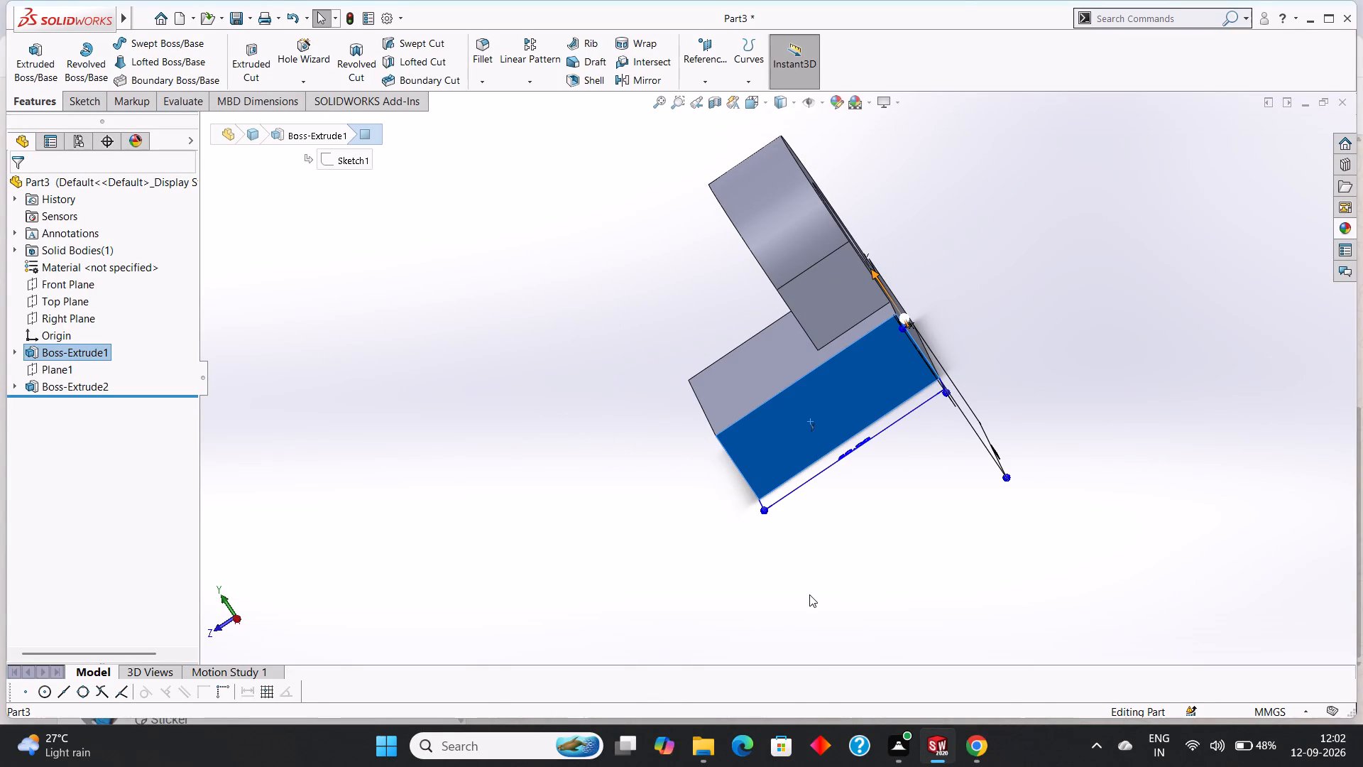
key(ctrl+8)
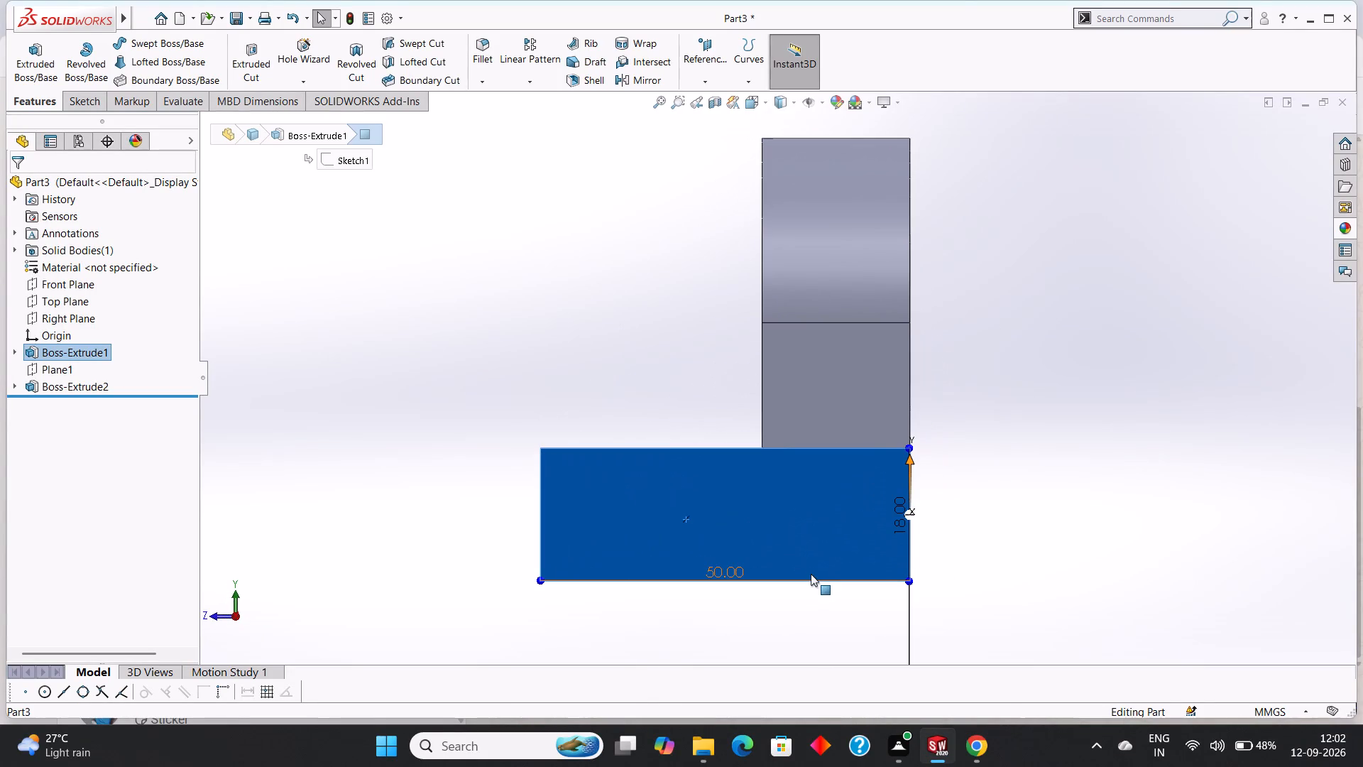
right_click(708, 479)
click(747, 418)
key(Escape)
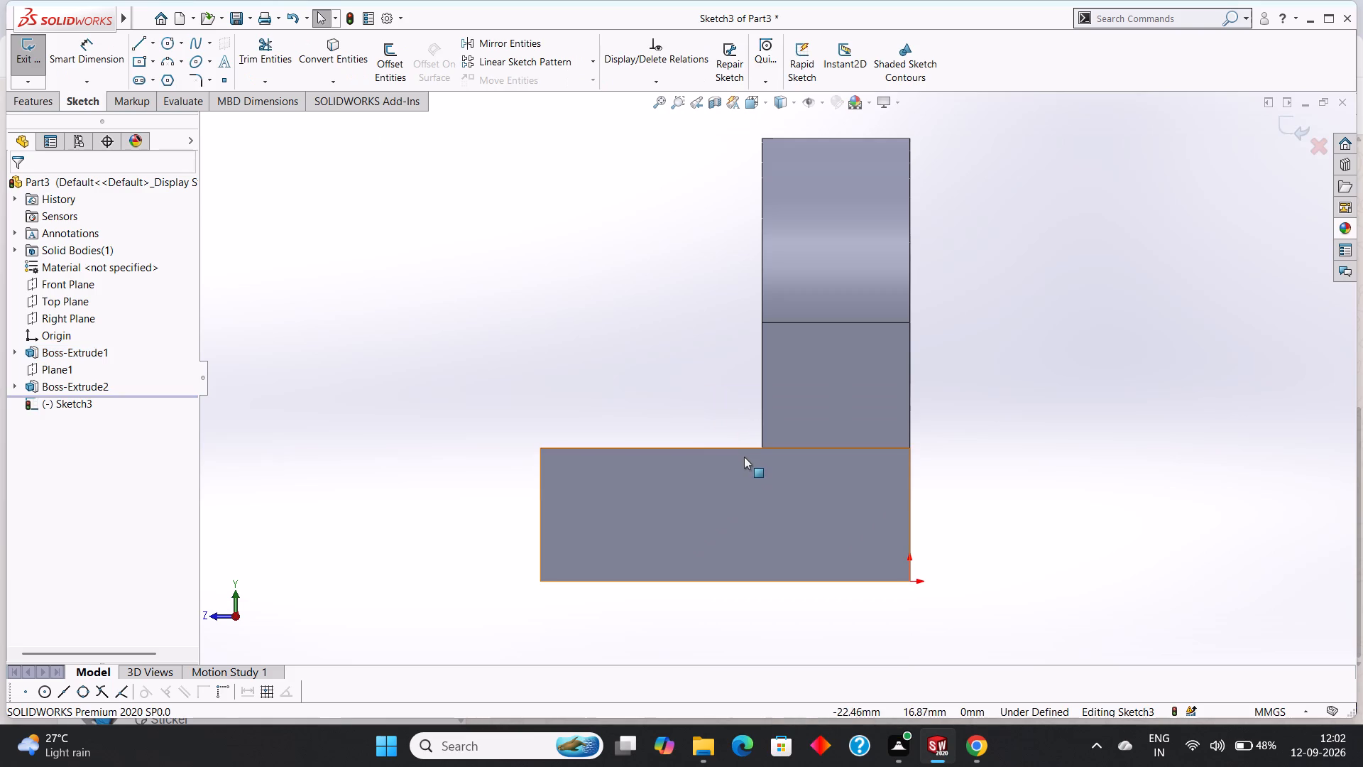
Sketch a 15 mm horizontal line along the end face's bottom edge, starting from its front lower corner.
click(143, 46)
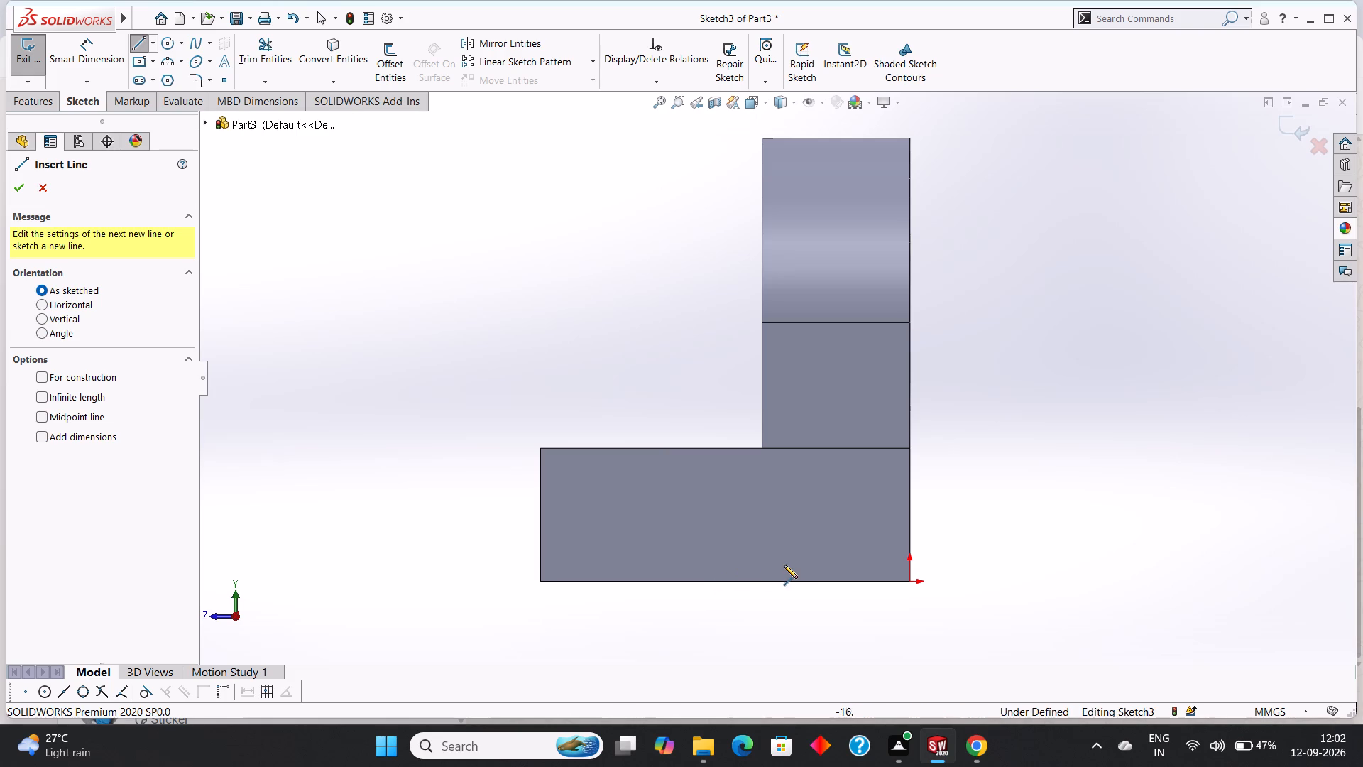
click(540, 583)
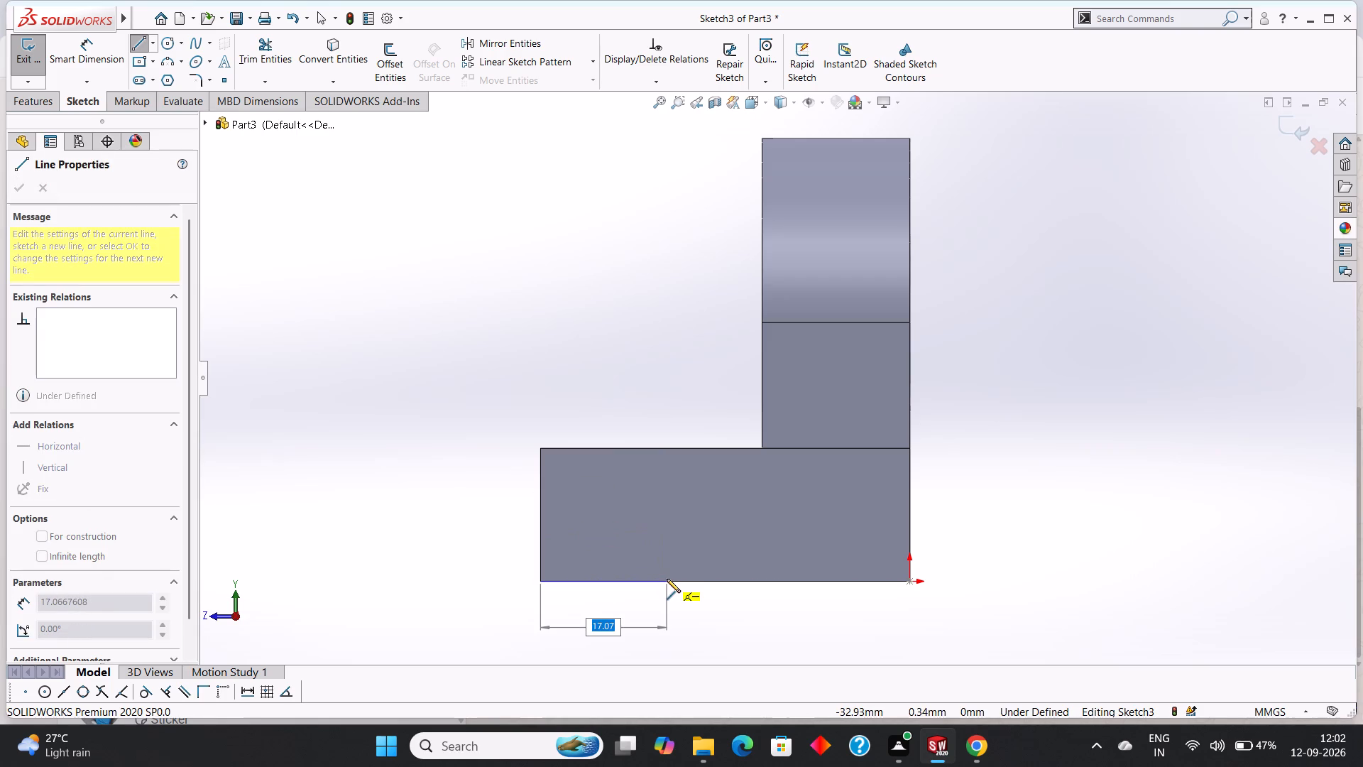
text(15)
key(Return)
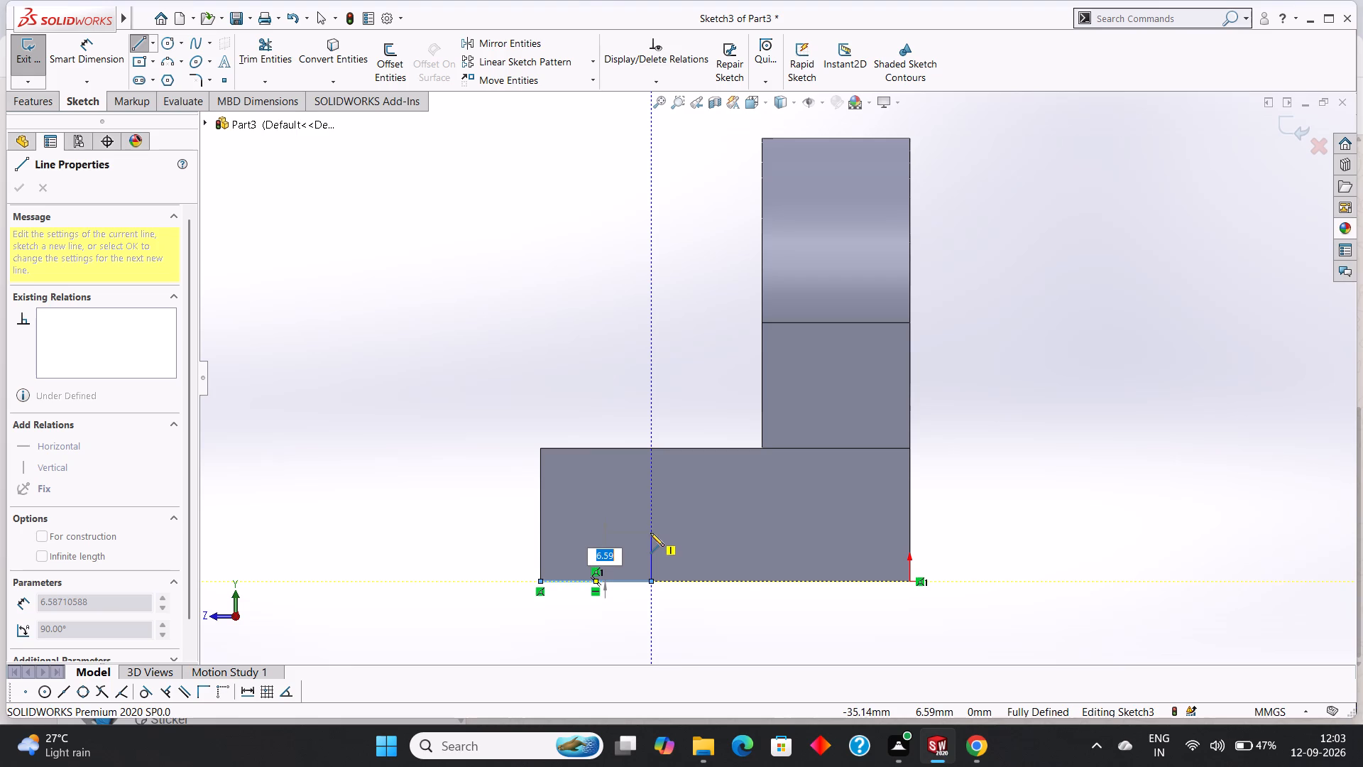
Continue from the line's end with a closed rectangular profile, 8 mm high and 20 mm wide, resting on the bottom edge.
key(8)
key(Return)
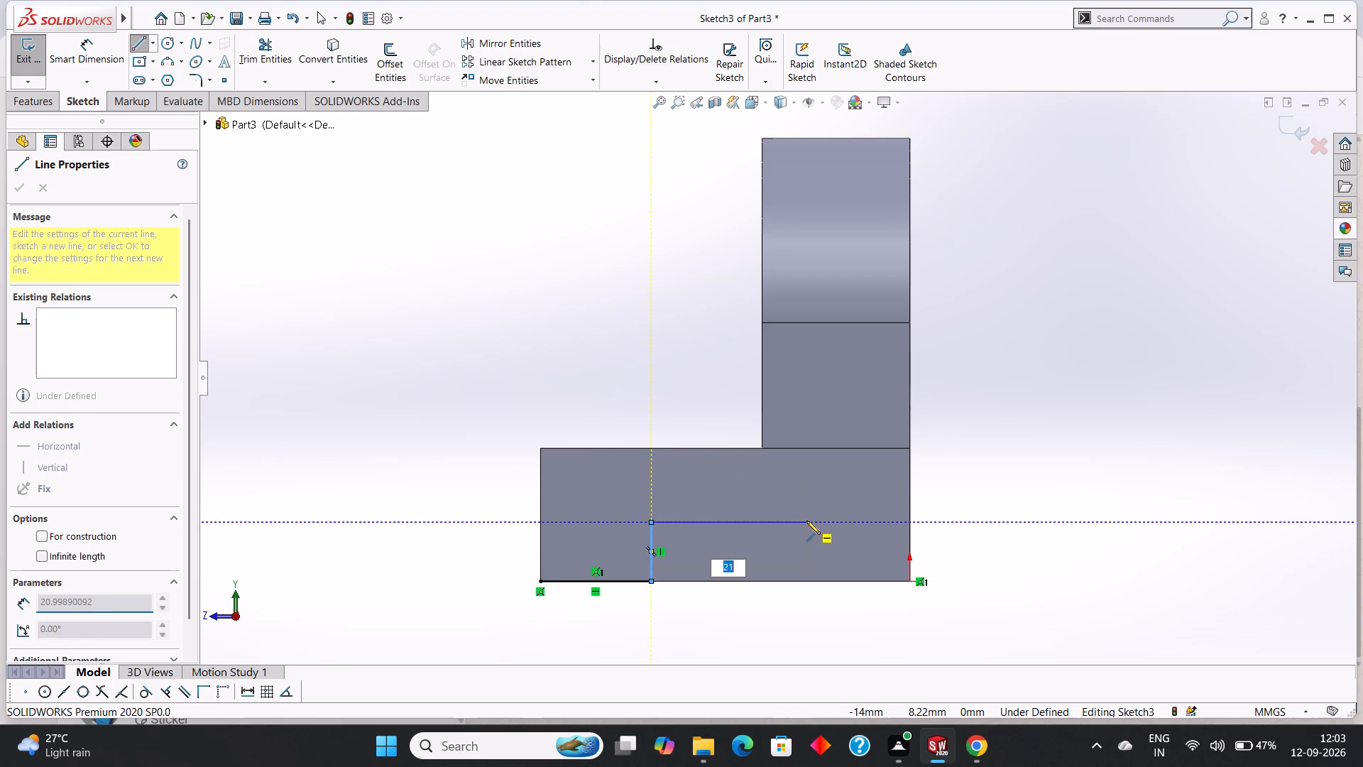
text(20)
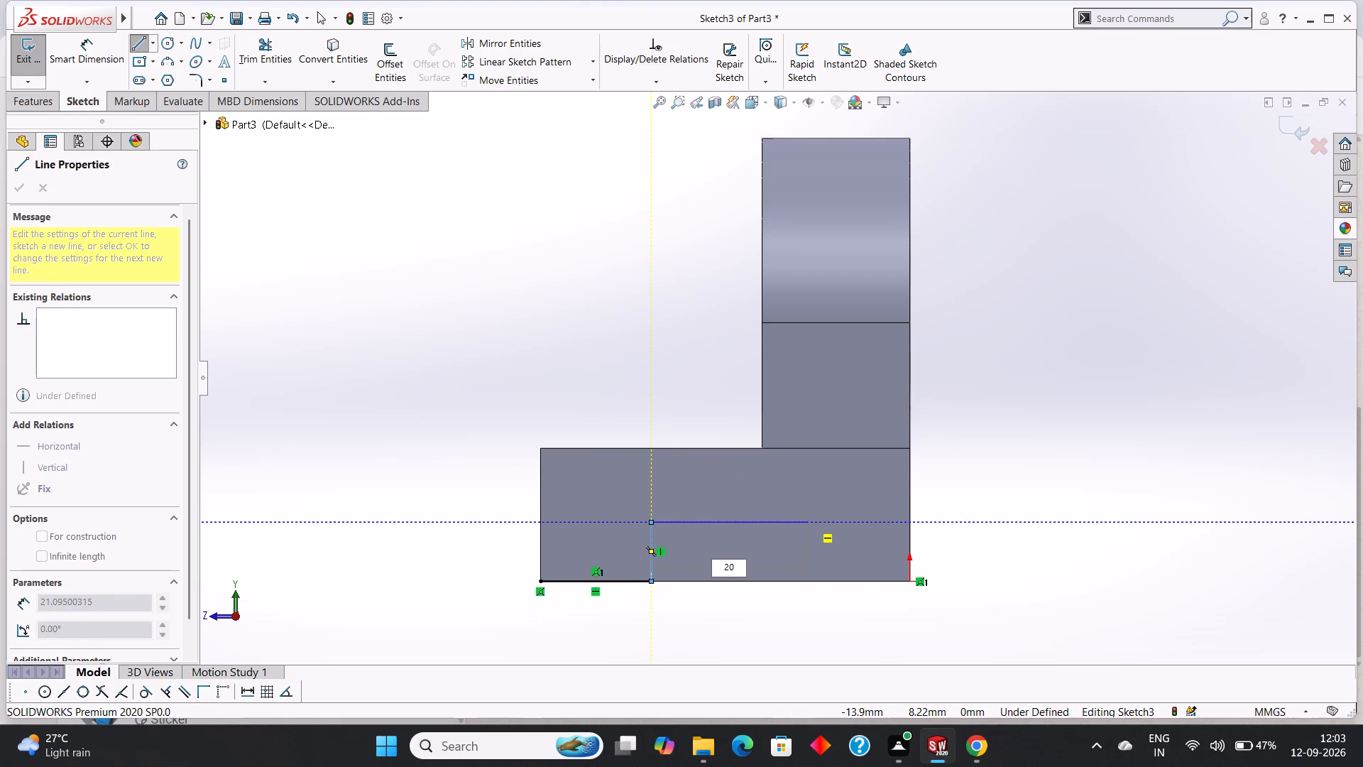
key(Return)
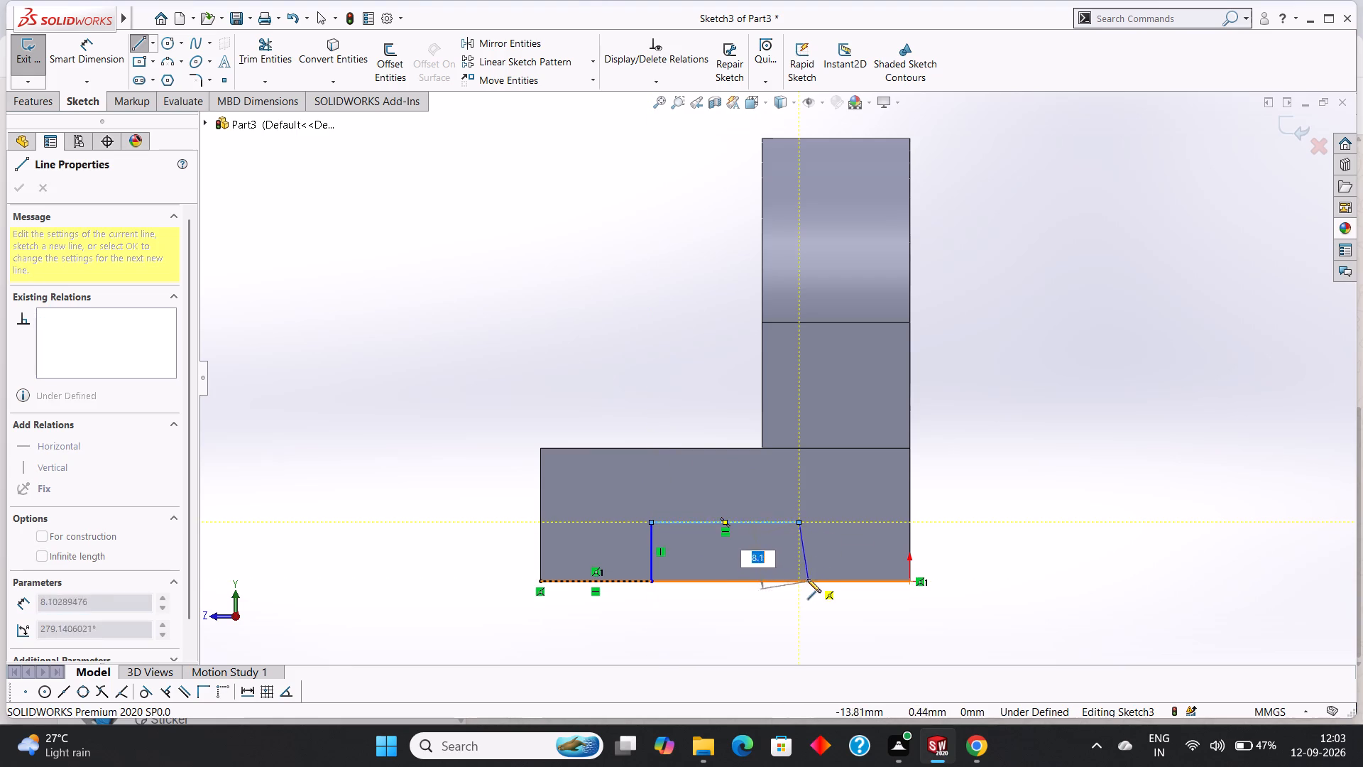
click(797, 580)
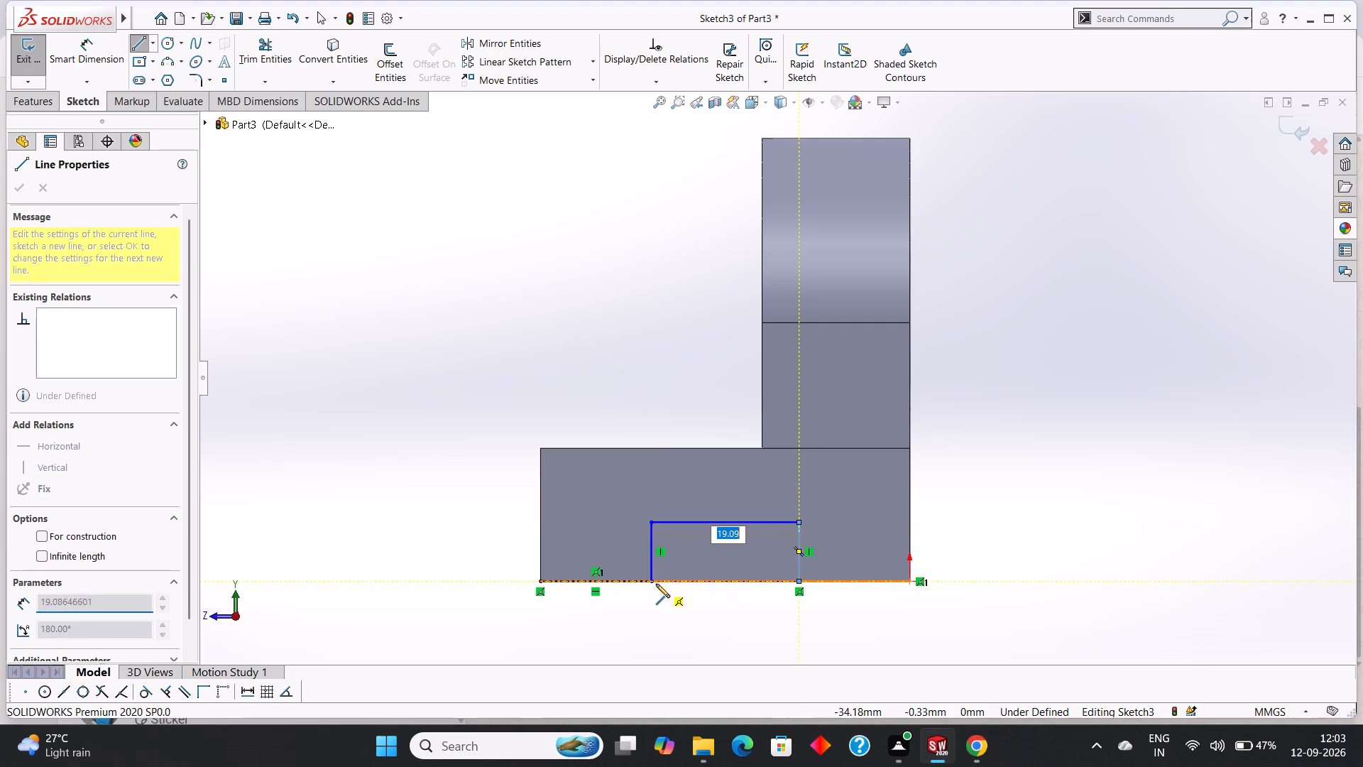
click(652, 584)
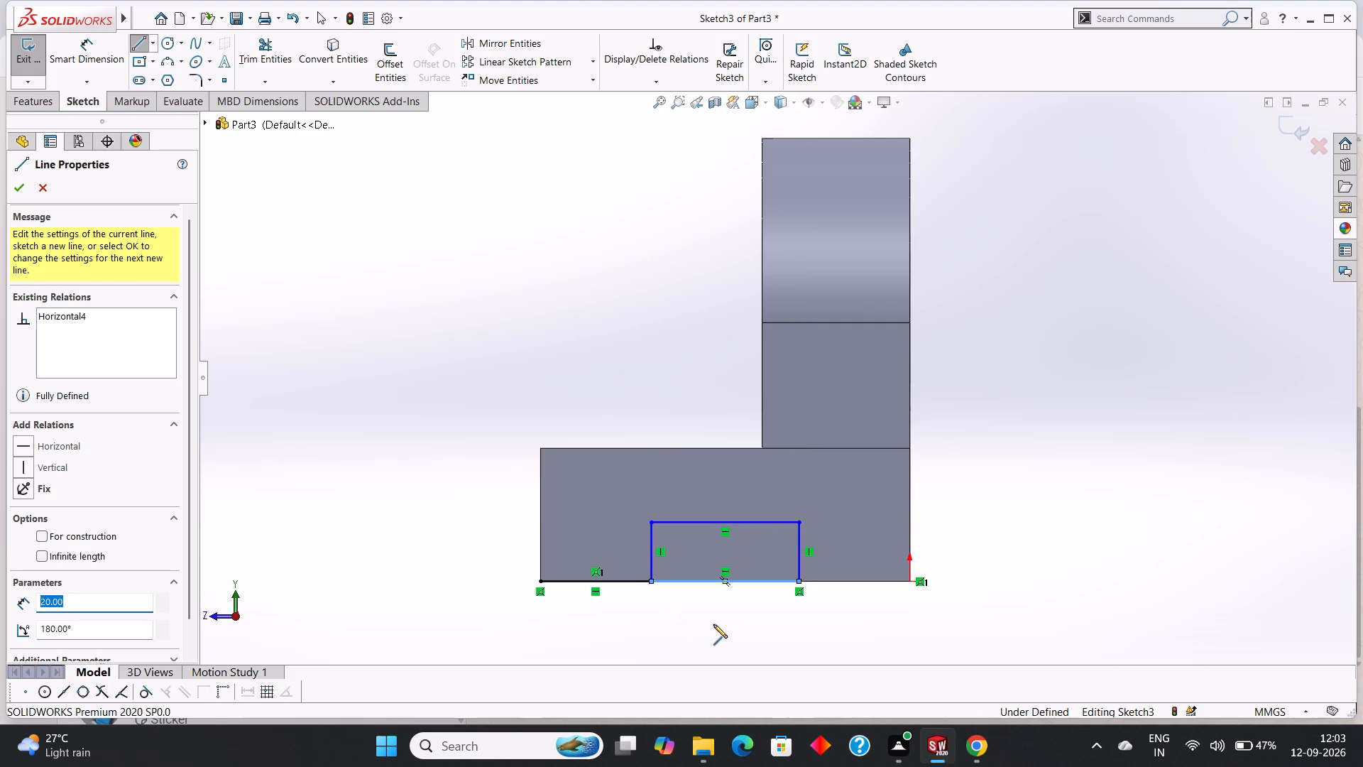
right_click(713, 624)
click(751, 630)
Examine the rectangular profile on the base block's end face from several angles, together with the upright.
middle_drag(887, 603, 889, 602)
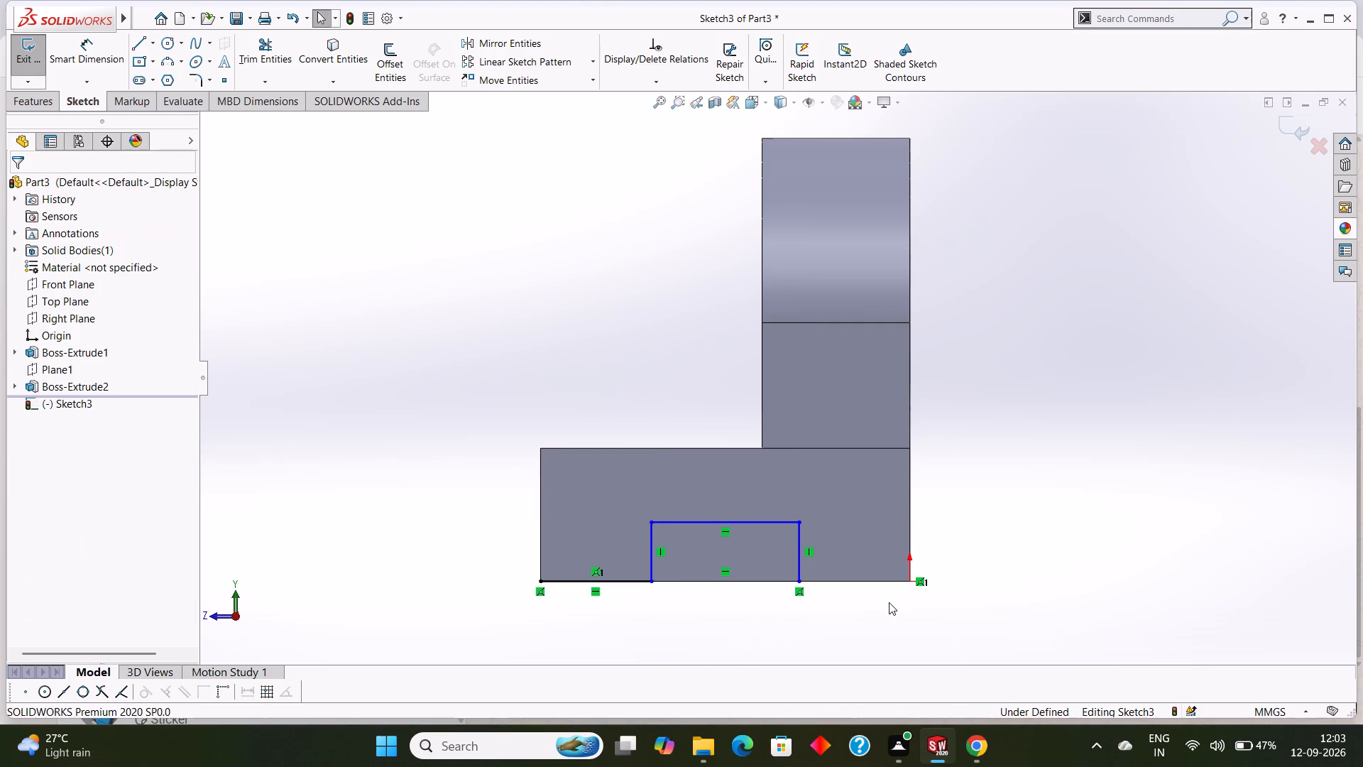
middle_drag(889, 602, 912, 480)
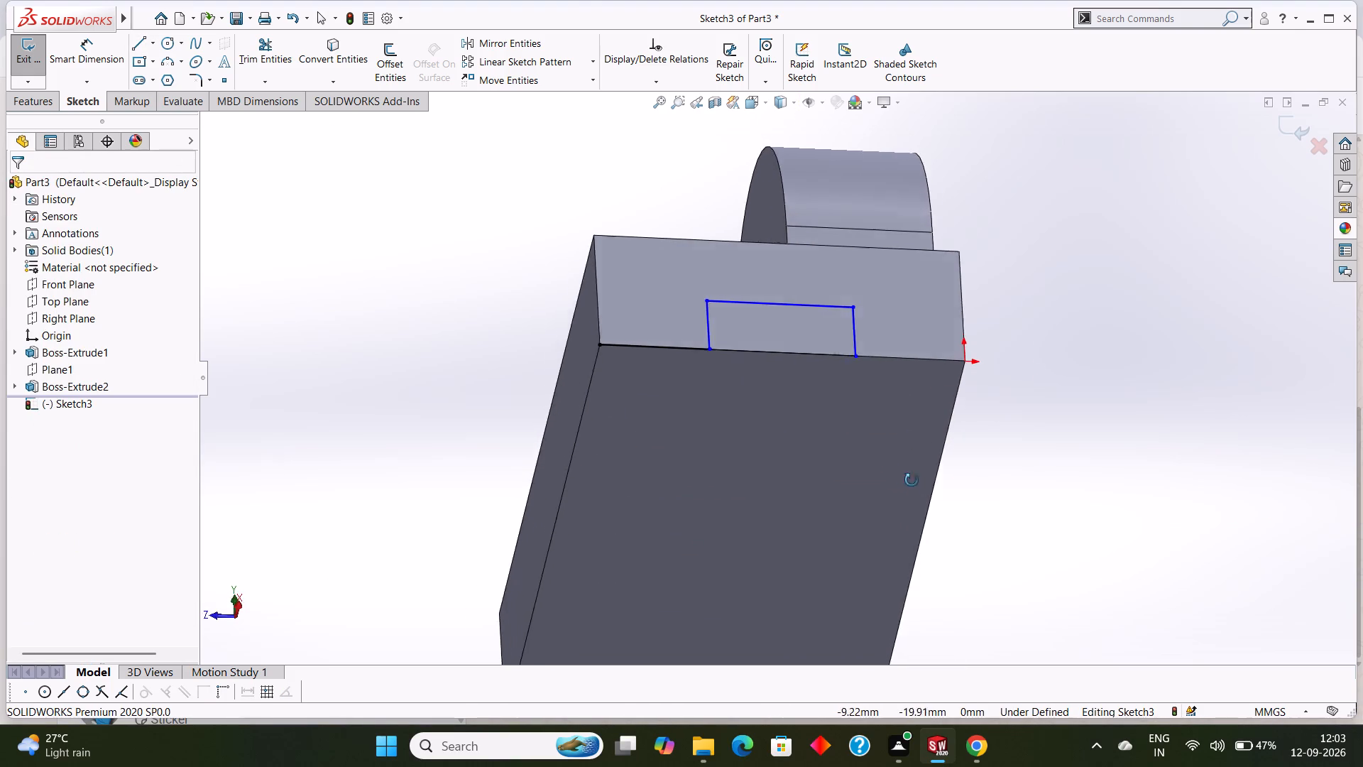
middle_drag(912, 480, 1032, 557)
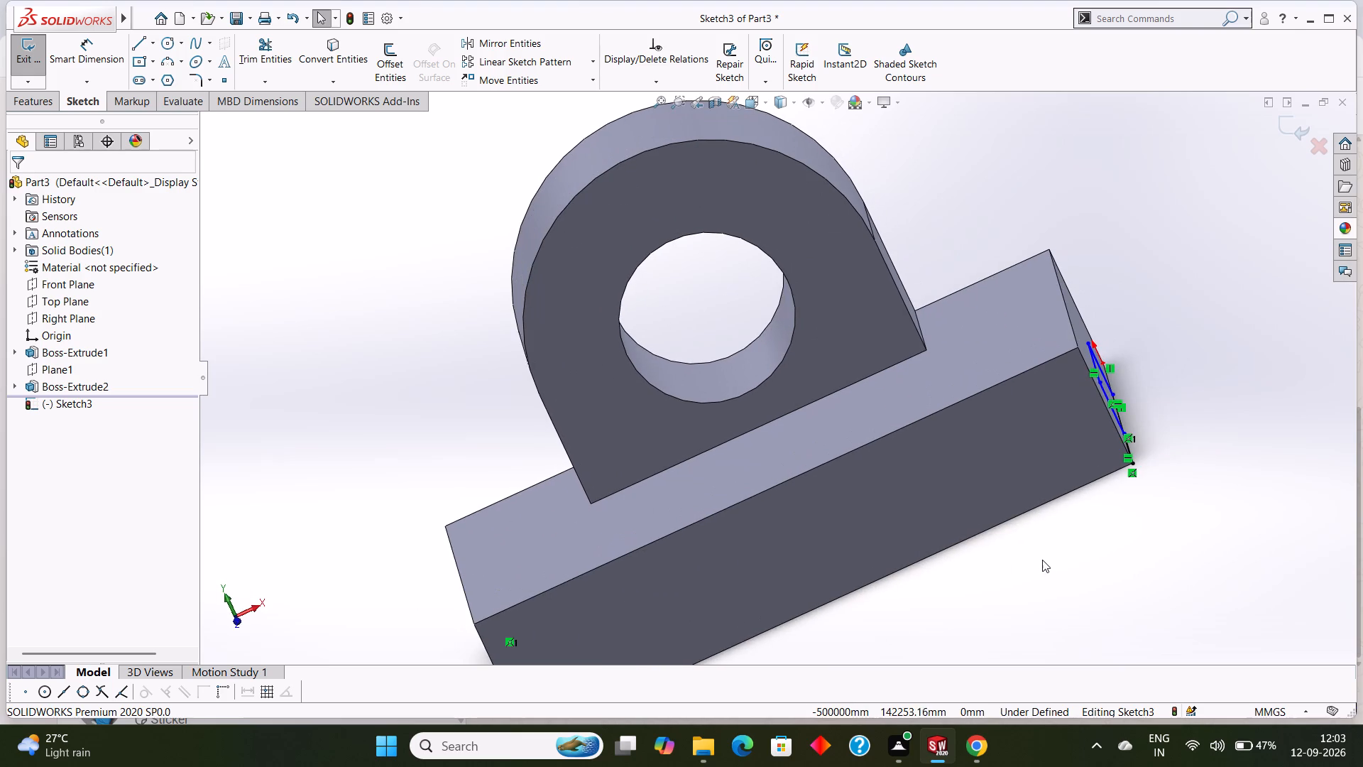
scroll(1051, 560, up, 3)
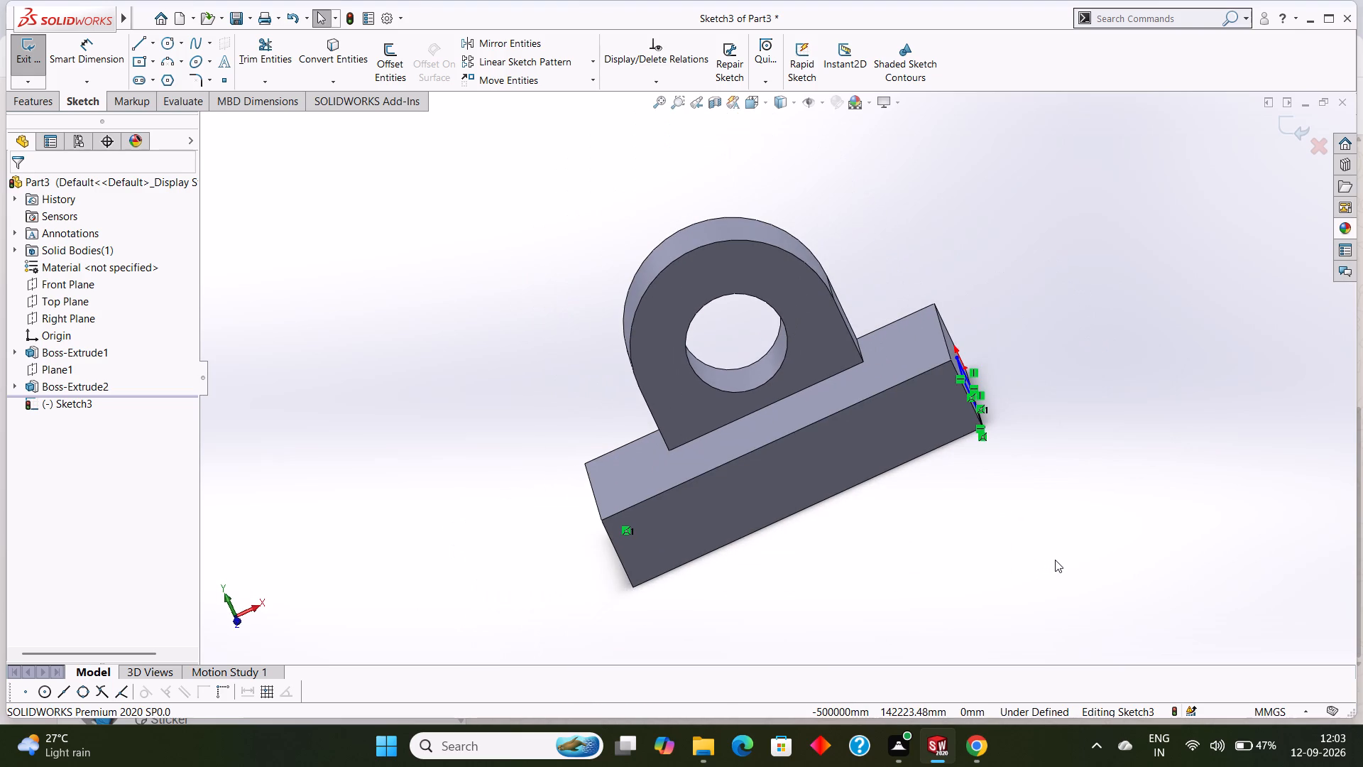
middle_drag(1115, 542, 1052, 570)
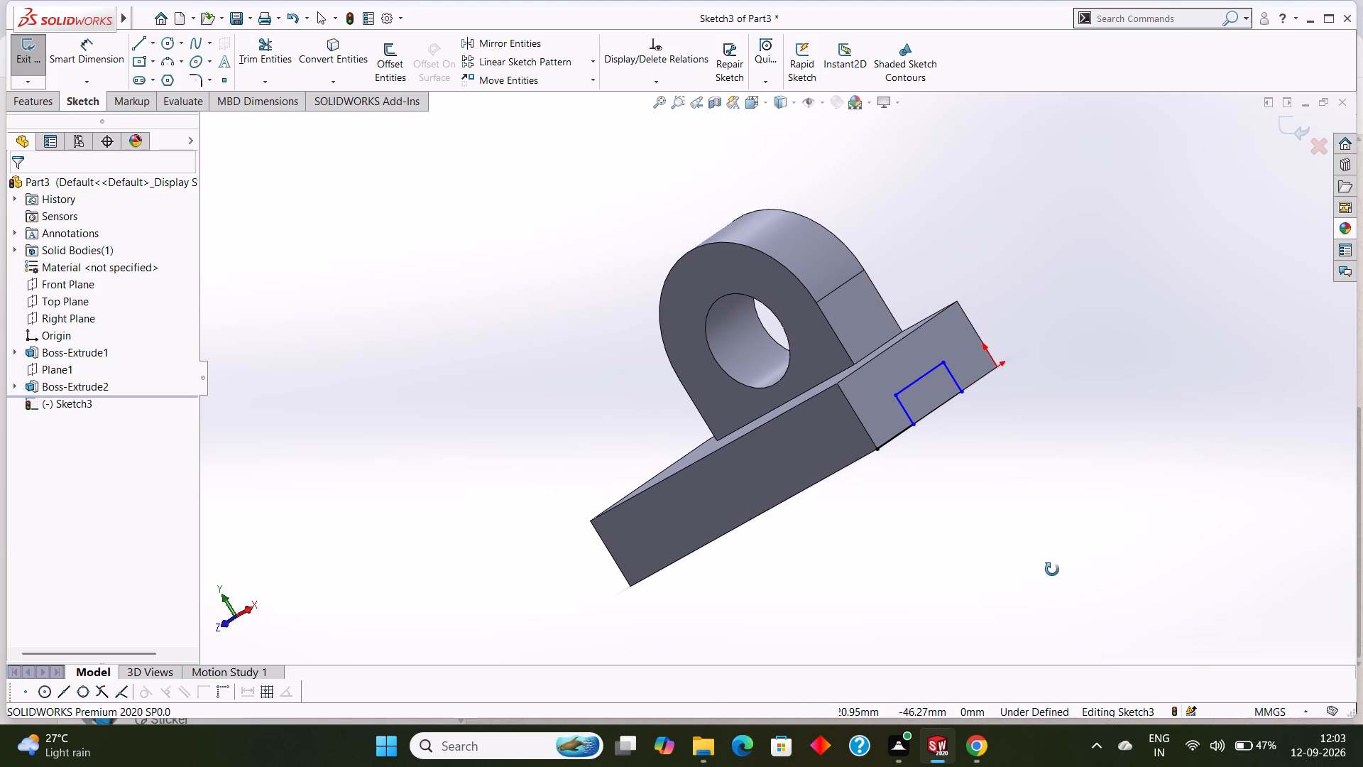
middle_drag(1052, 570, 1044, 579)
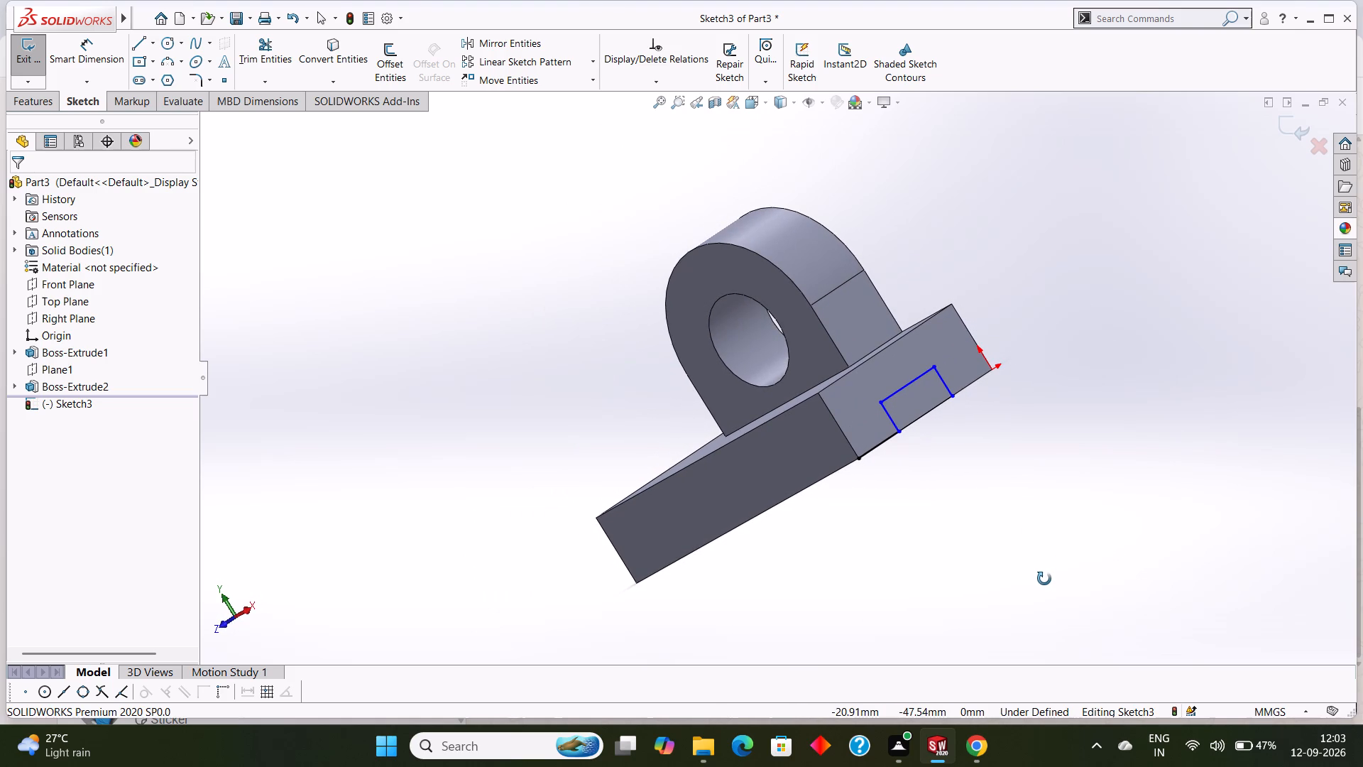
middle_drag(1044, 579, 1039, 586)
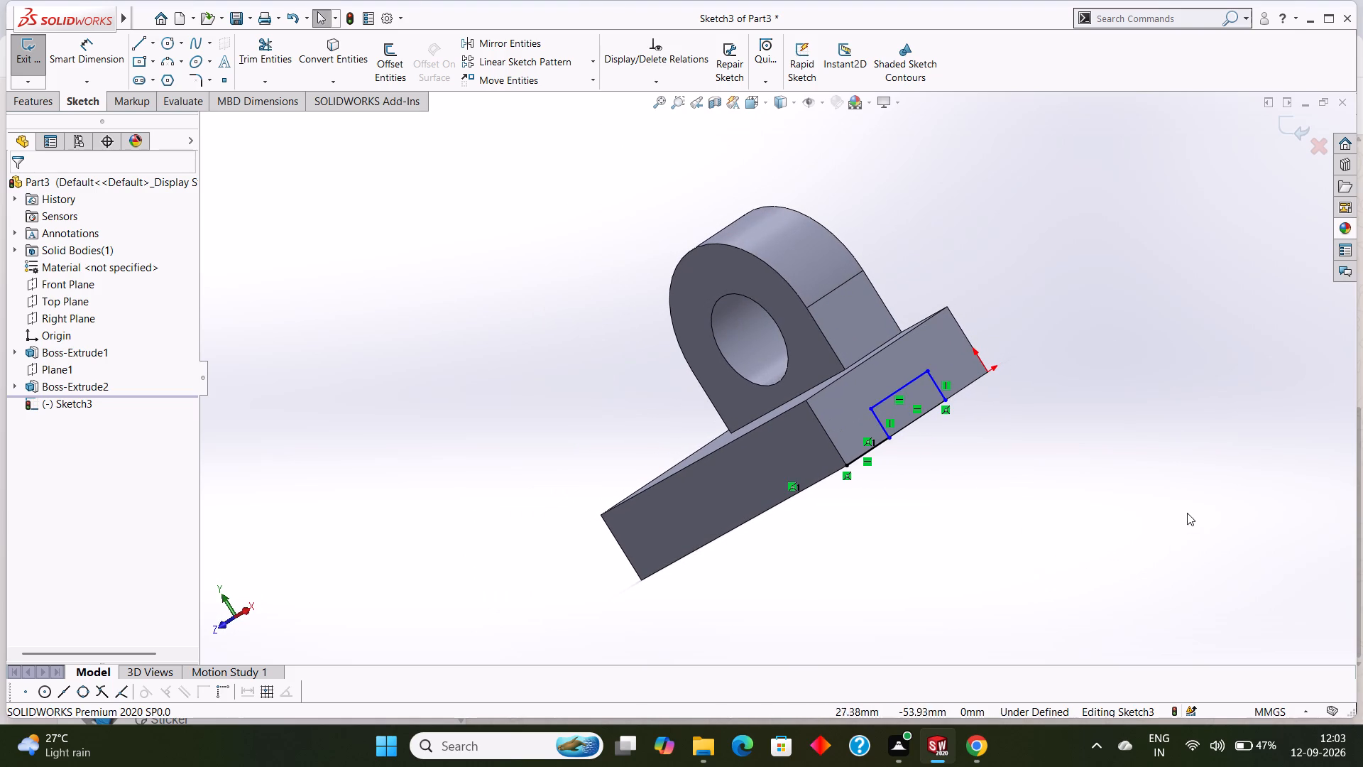
middle_drag(1144, 495, 1132, 525)
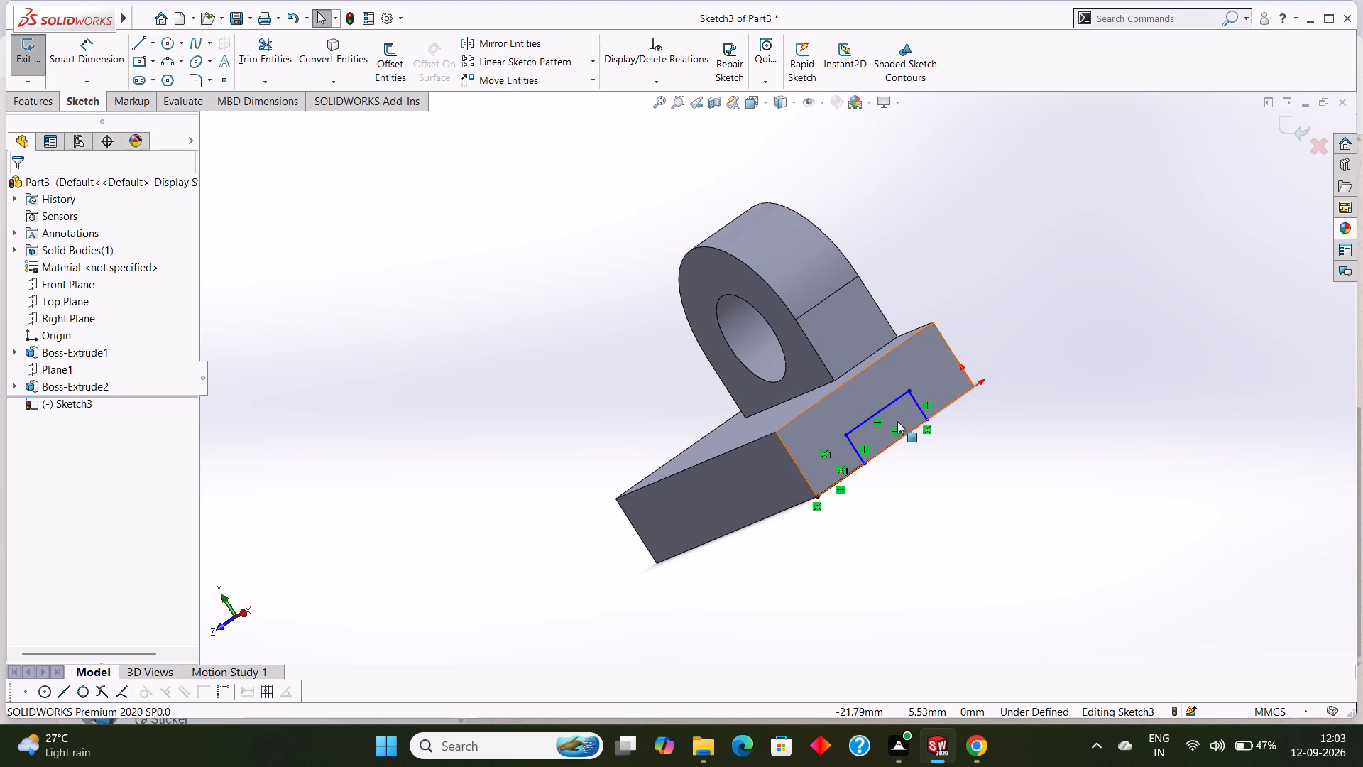
middle_drag(975, 477, 1039, 445)
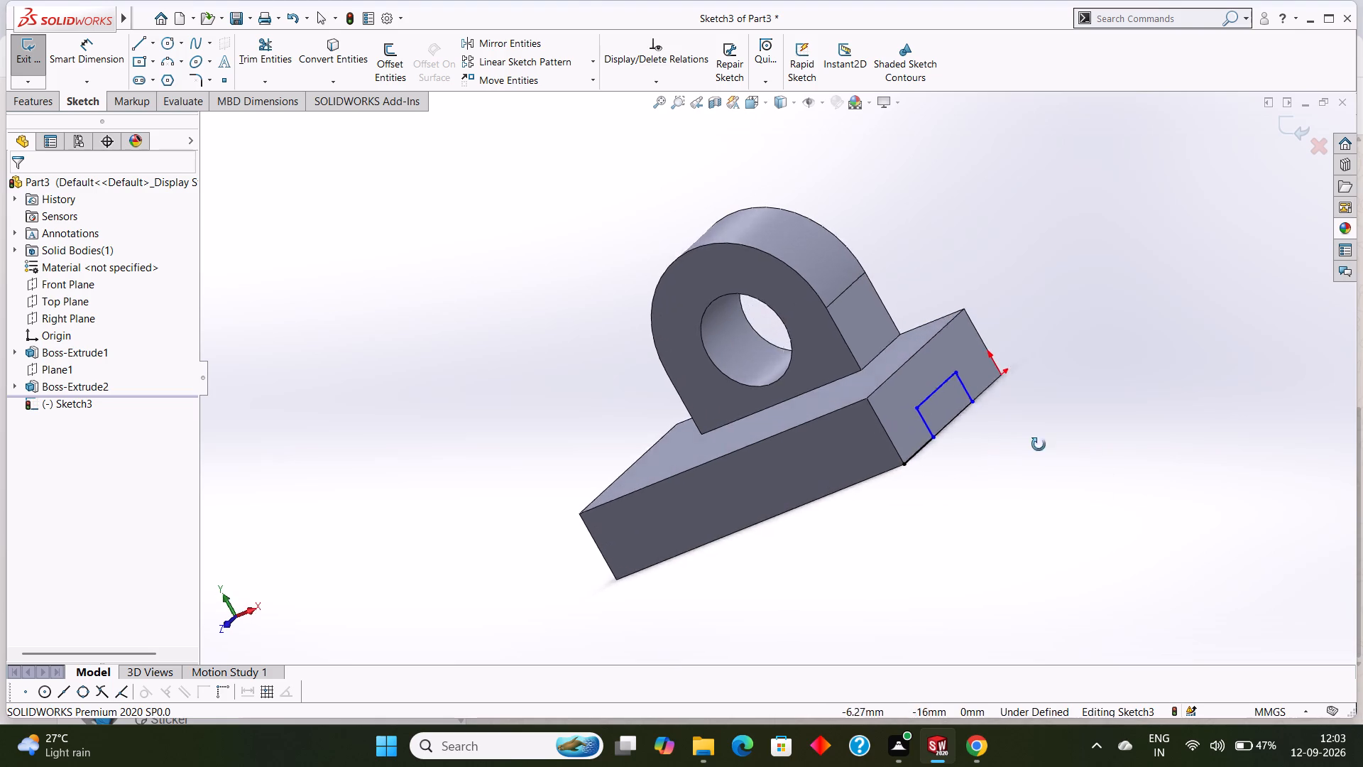
middle_drag(1039, 445, 1097, 457)
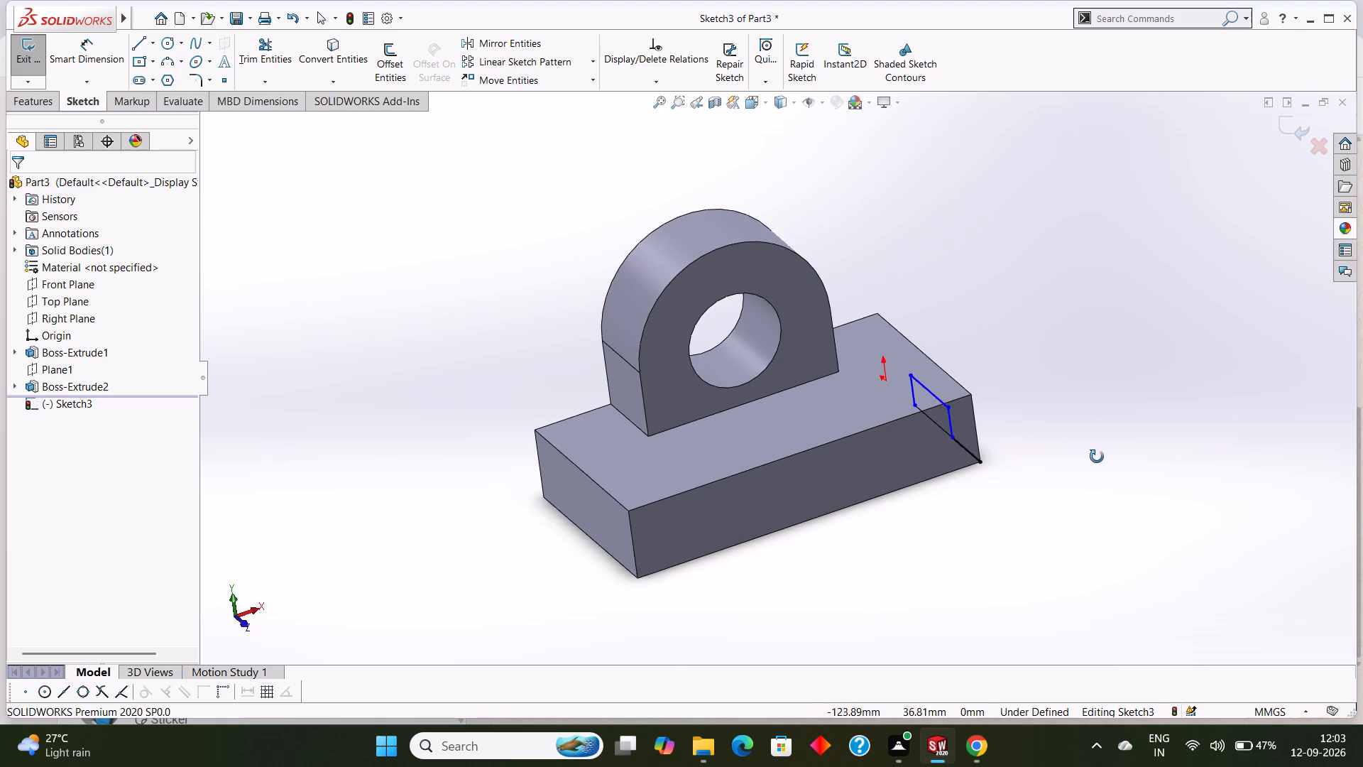
middle_drag(1097, 457, 1093, 482)
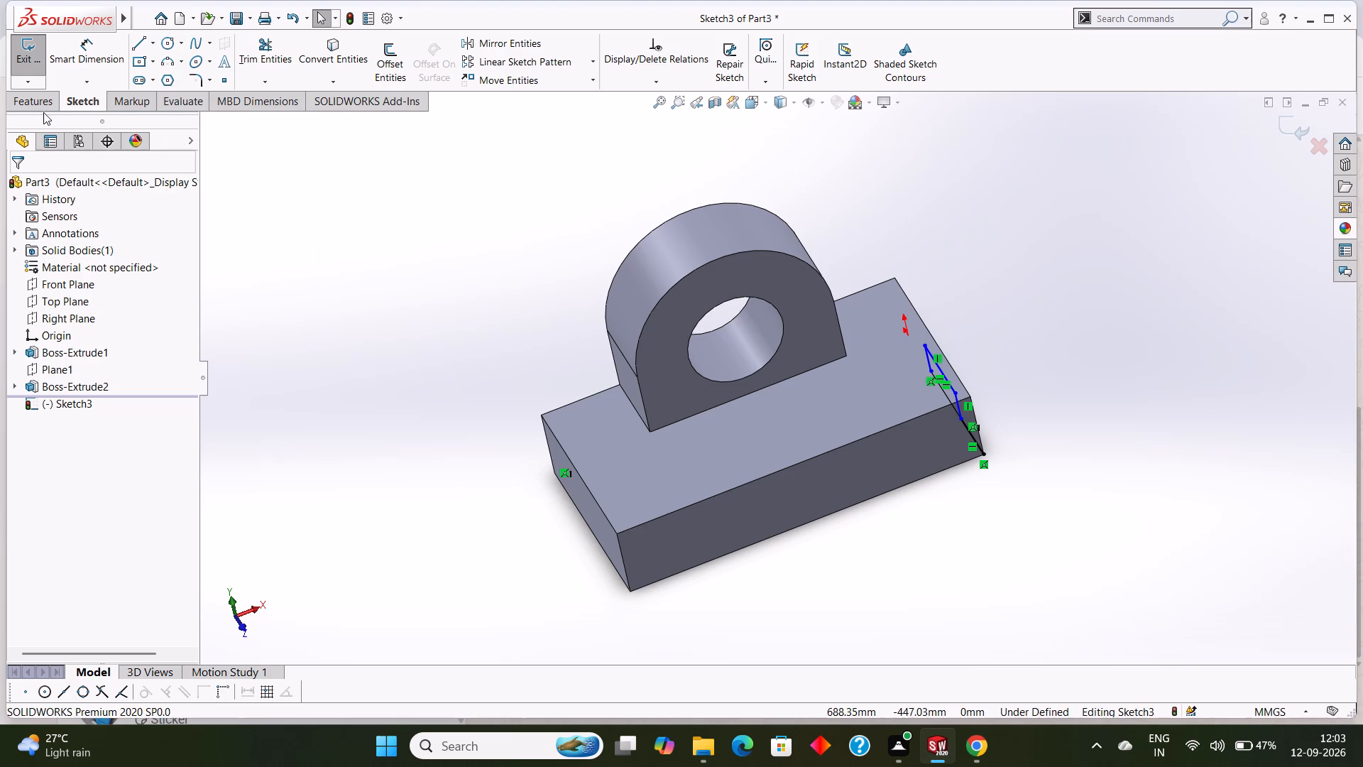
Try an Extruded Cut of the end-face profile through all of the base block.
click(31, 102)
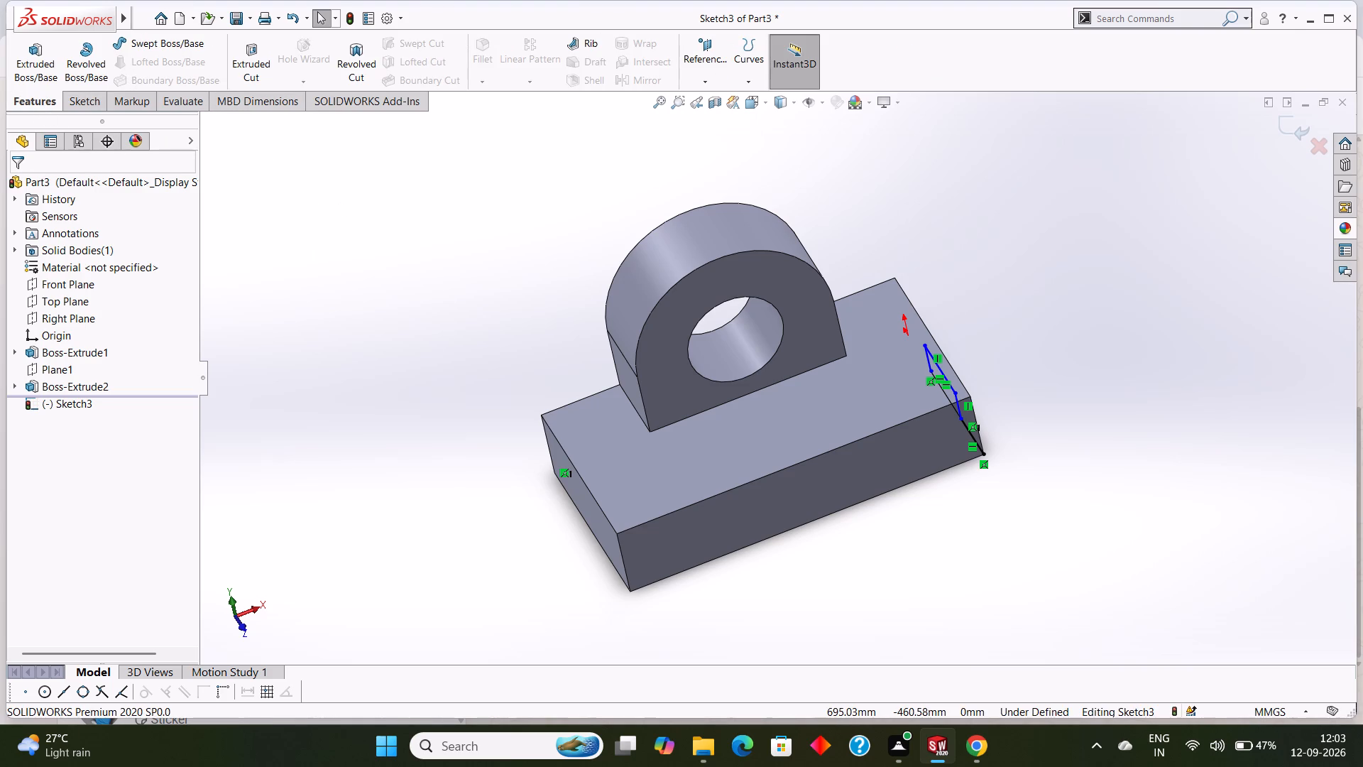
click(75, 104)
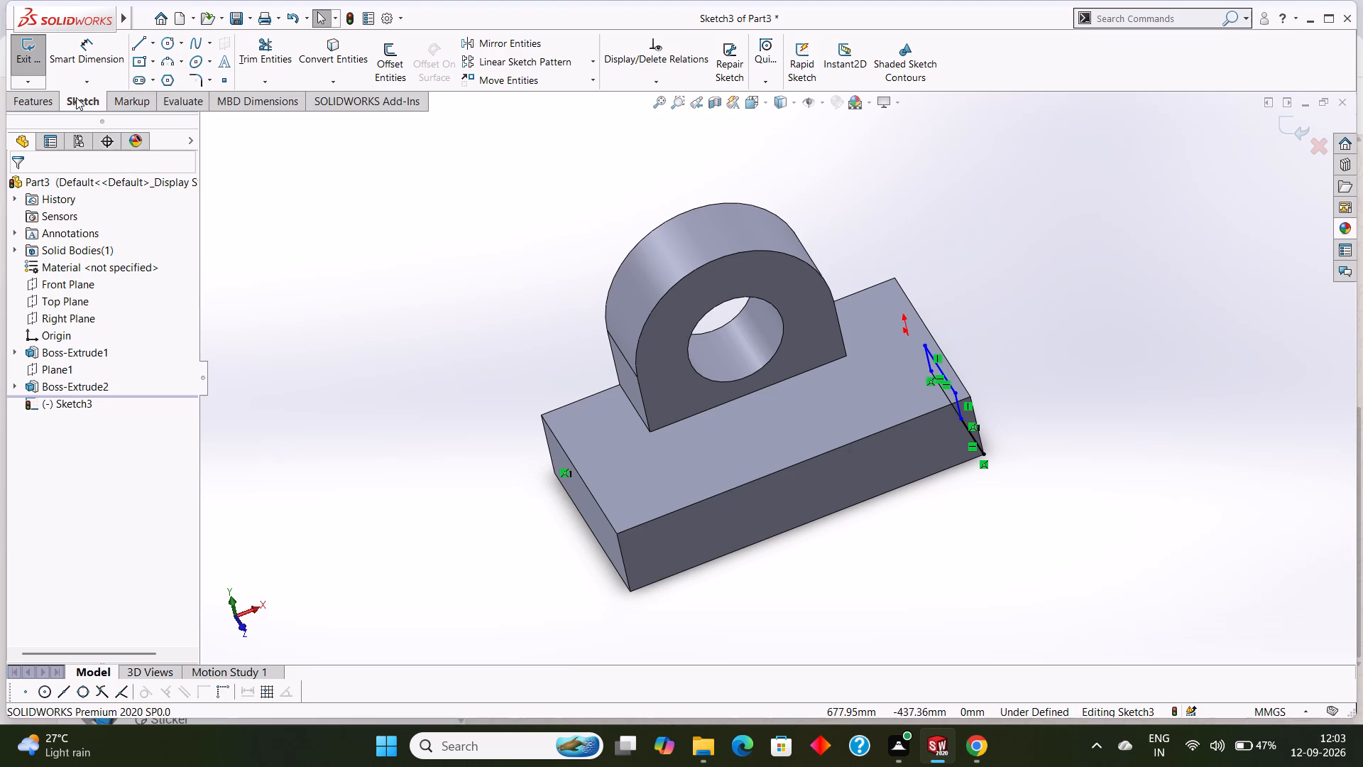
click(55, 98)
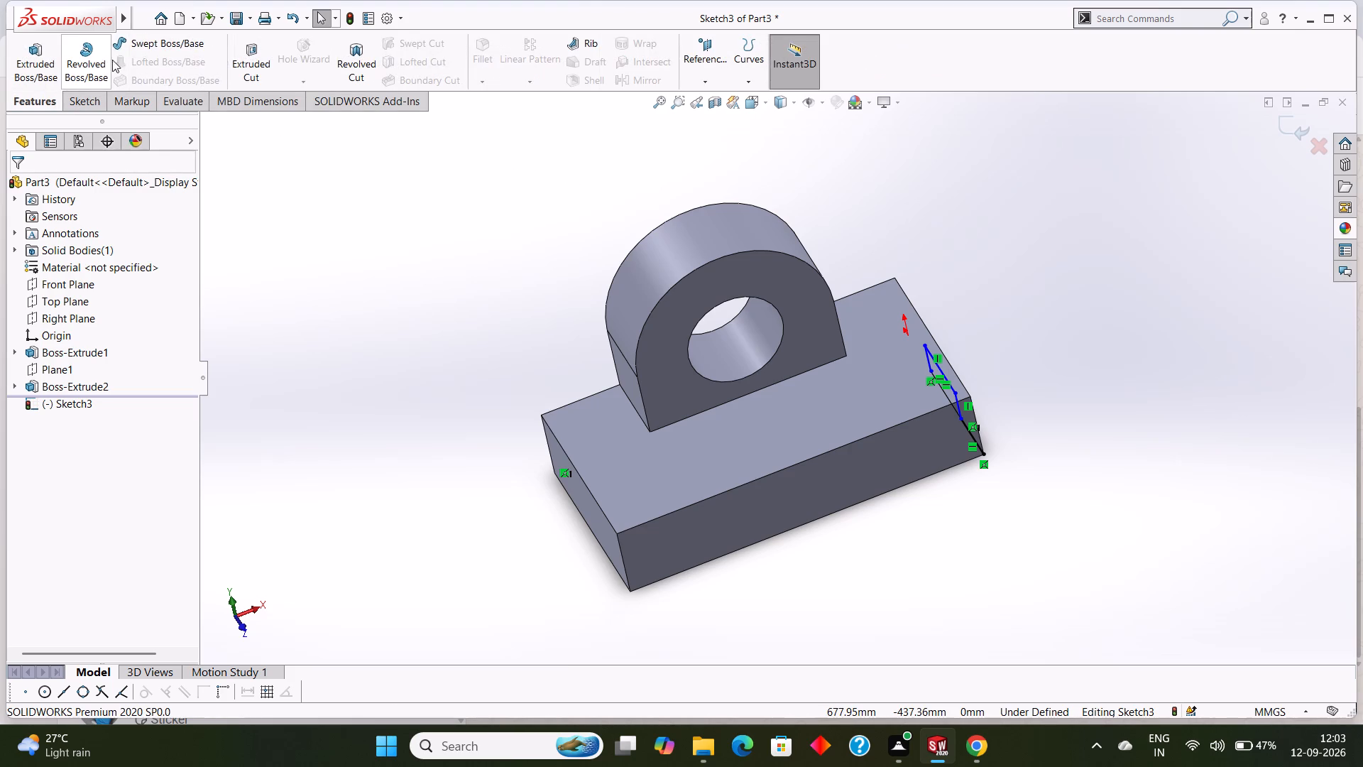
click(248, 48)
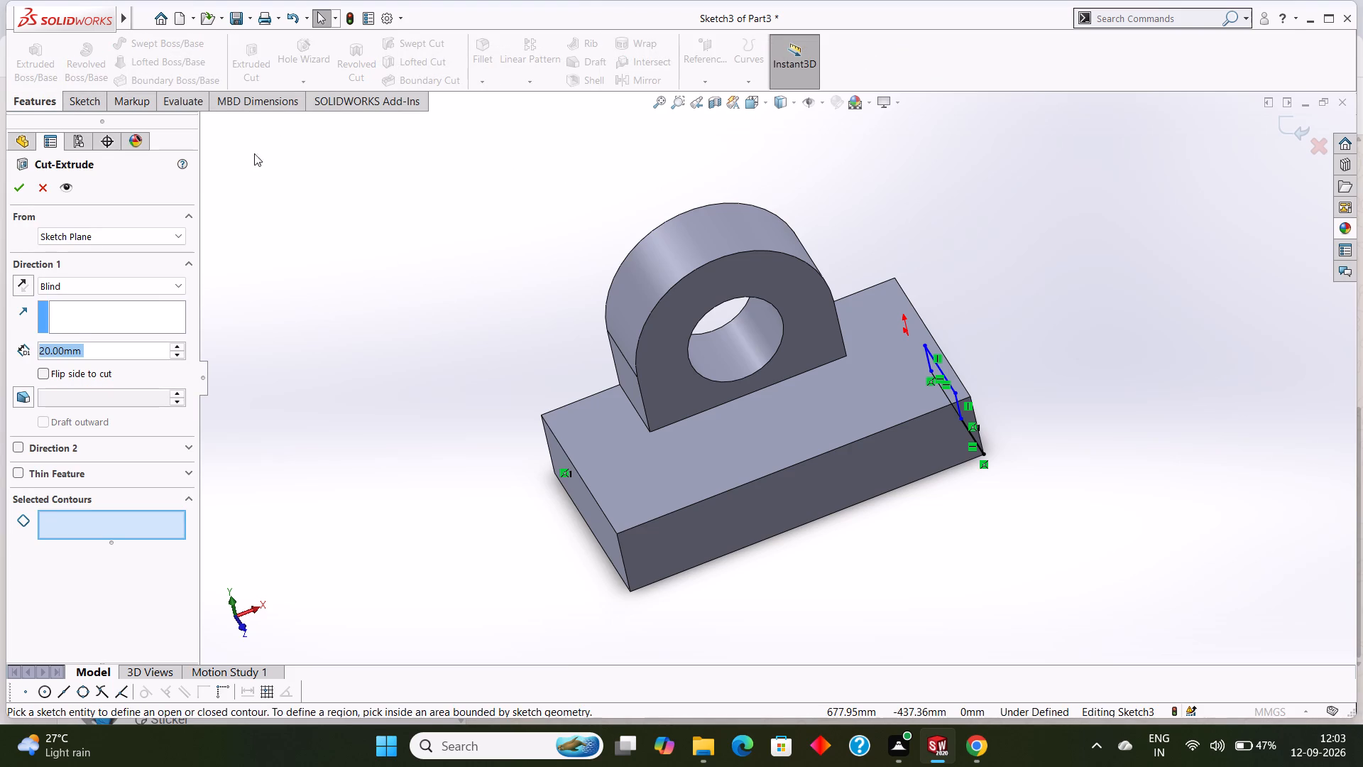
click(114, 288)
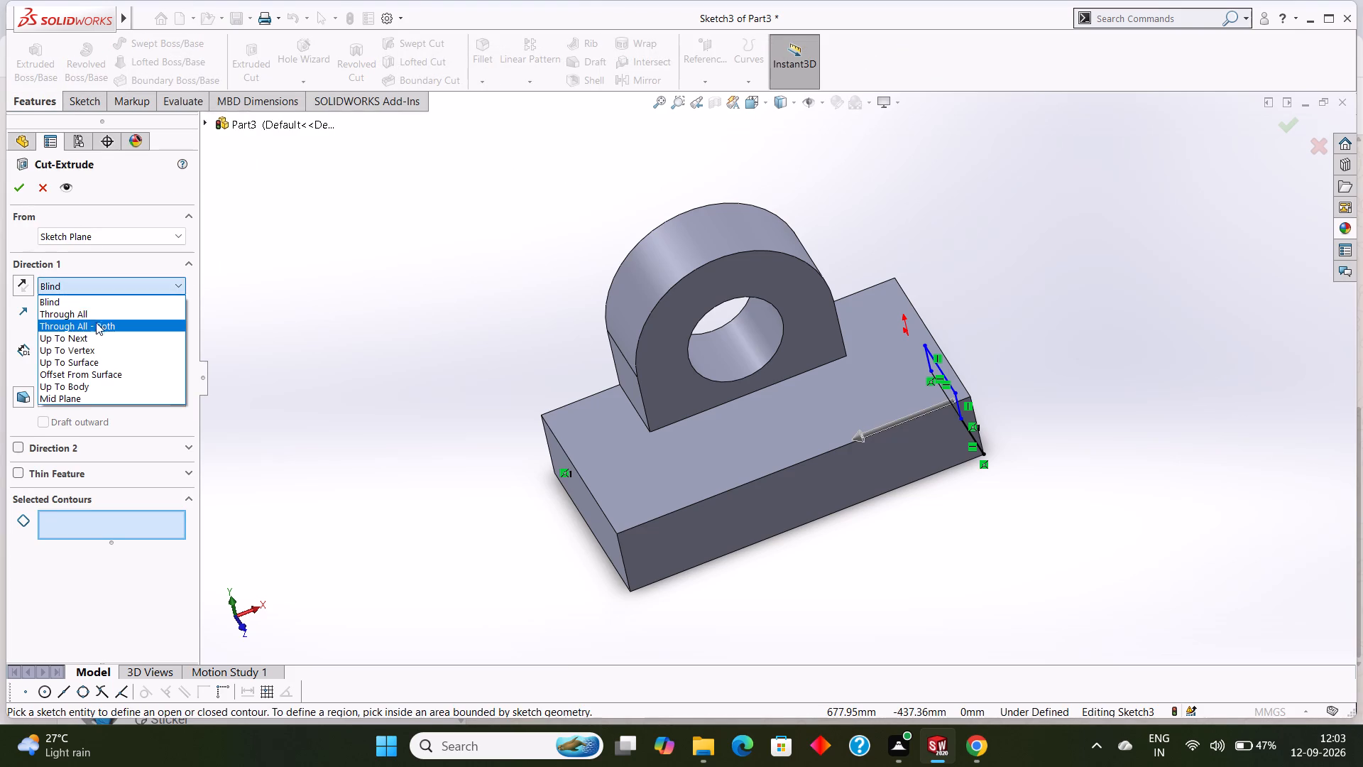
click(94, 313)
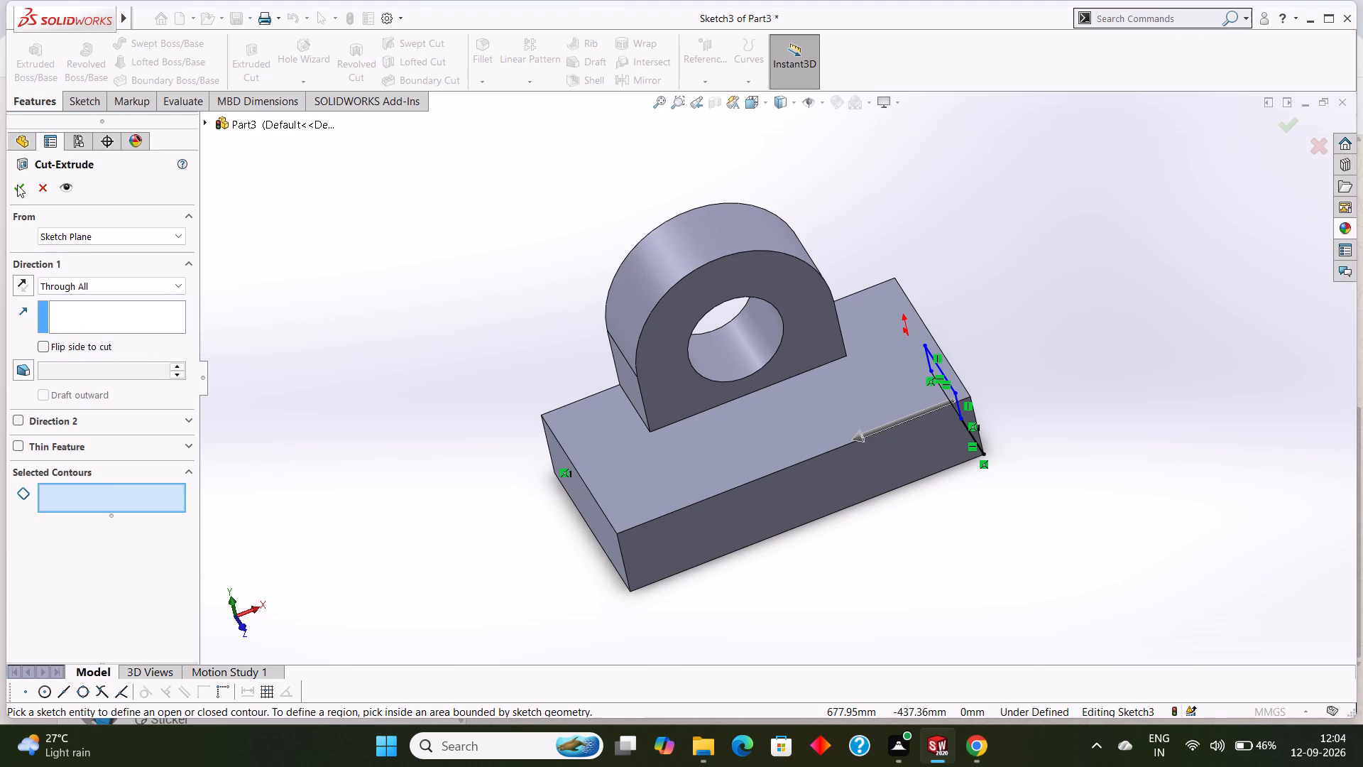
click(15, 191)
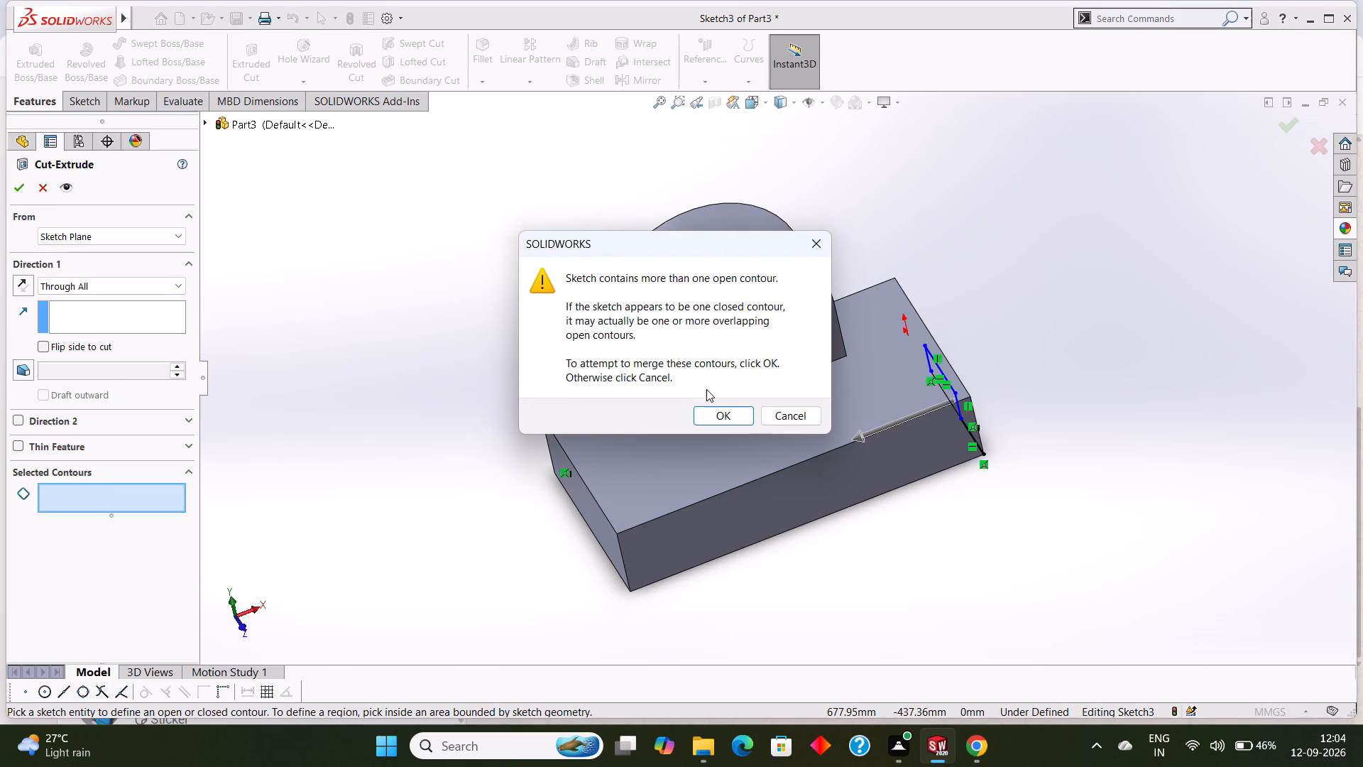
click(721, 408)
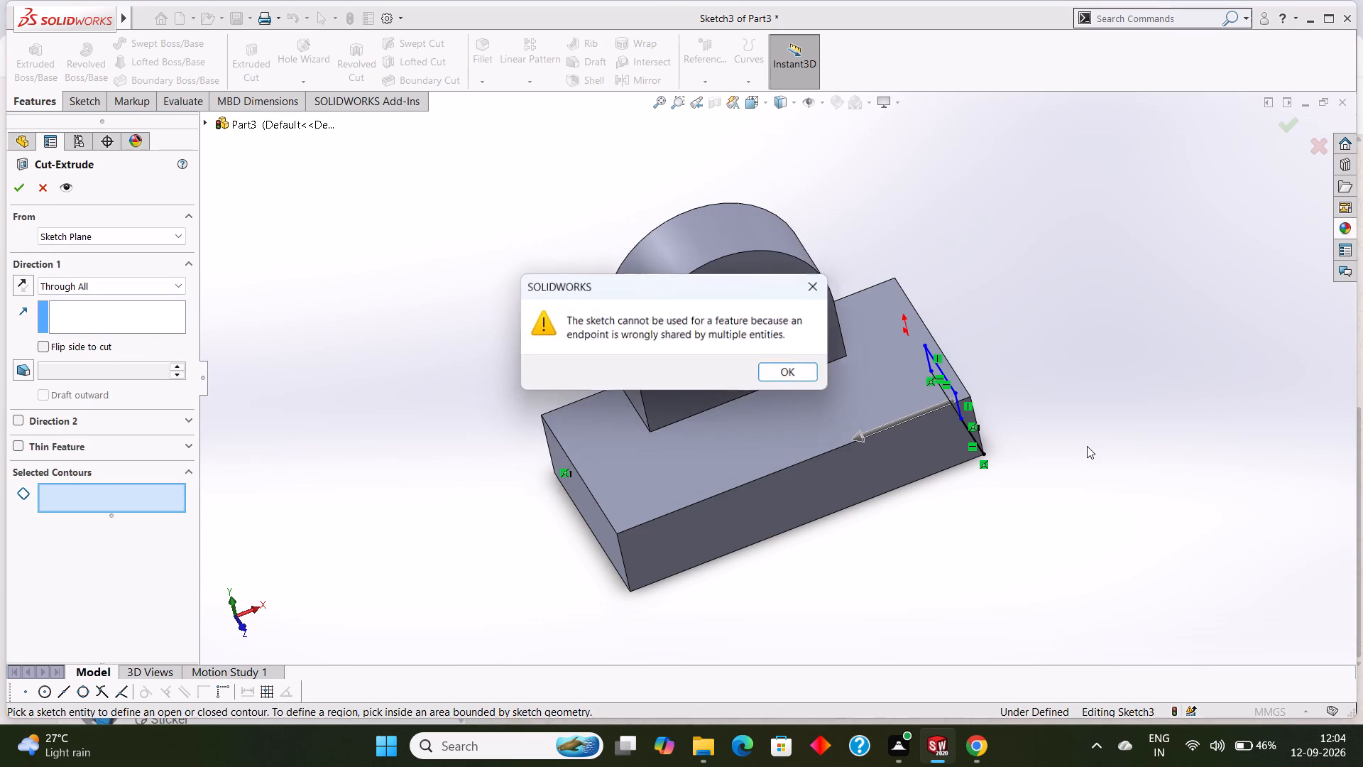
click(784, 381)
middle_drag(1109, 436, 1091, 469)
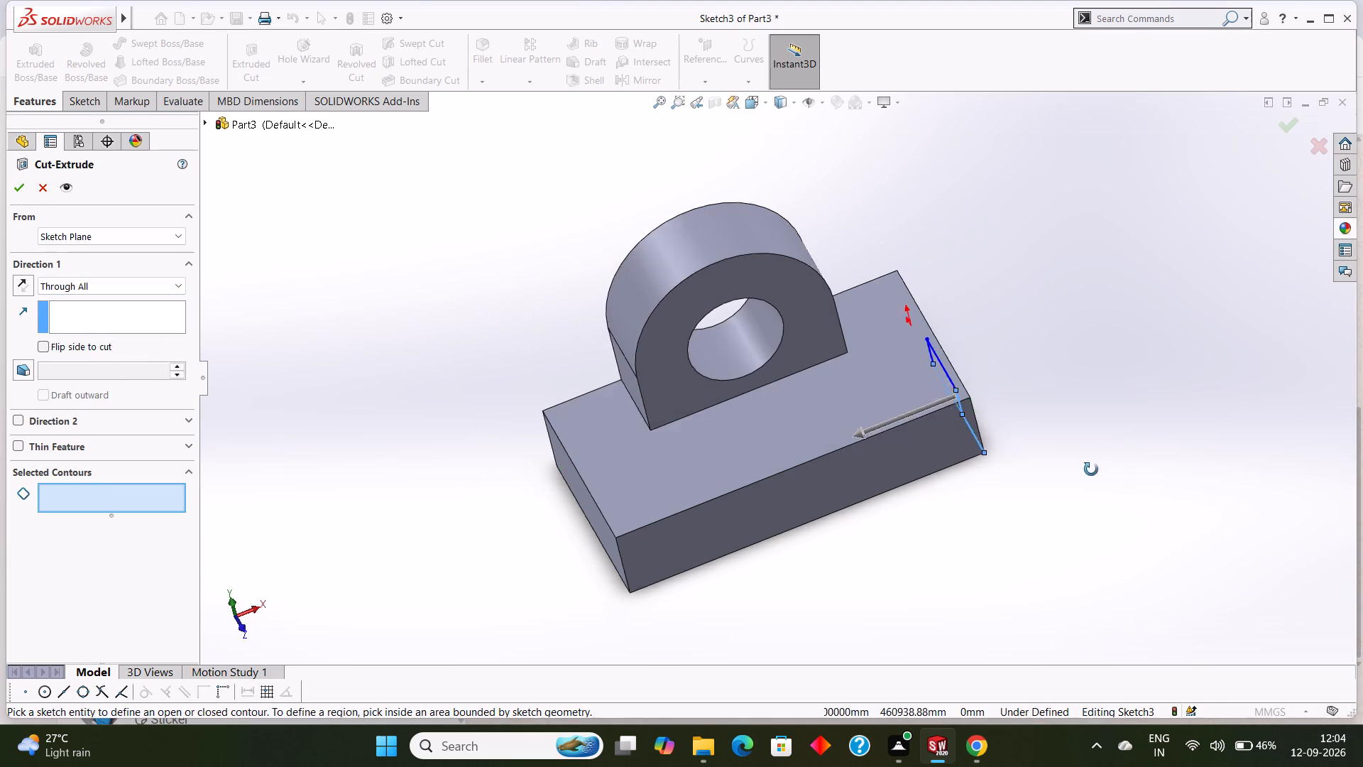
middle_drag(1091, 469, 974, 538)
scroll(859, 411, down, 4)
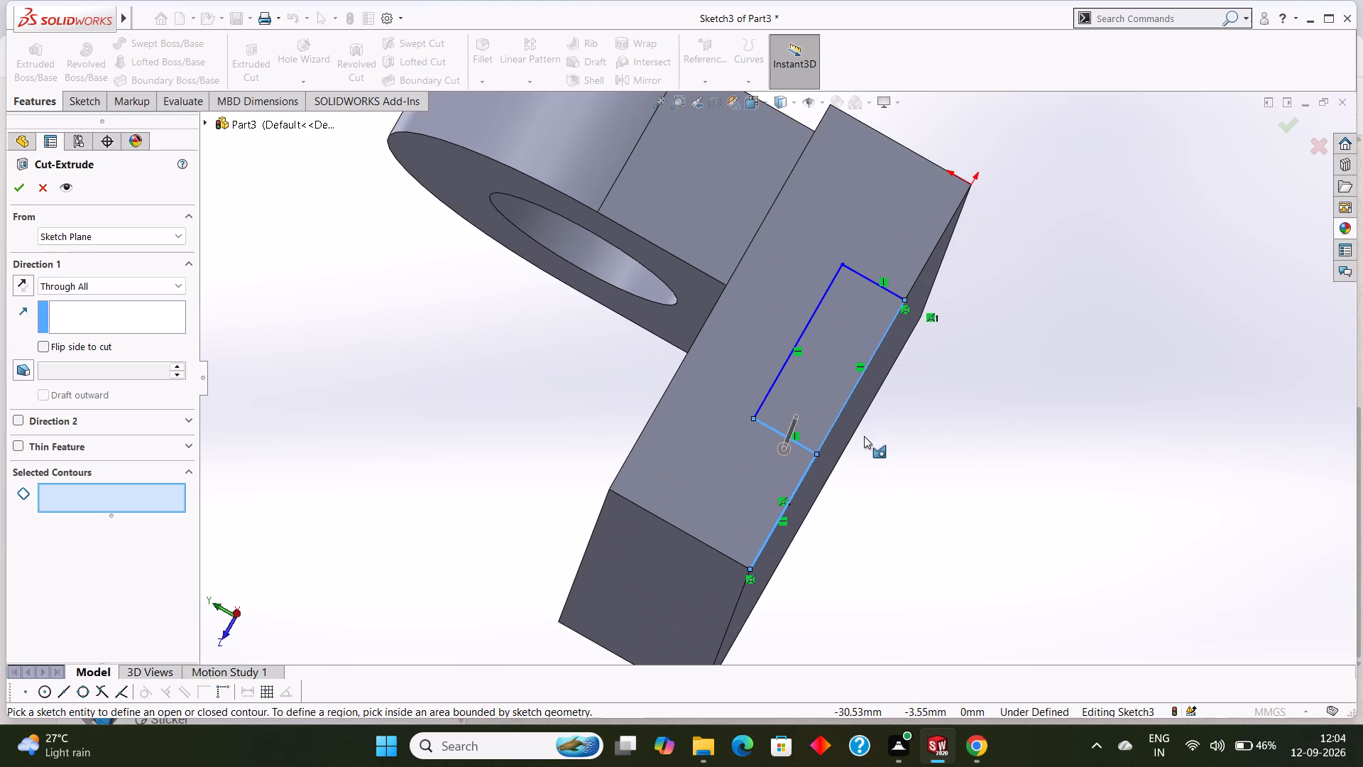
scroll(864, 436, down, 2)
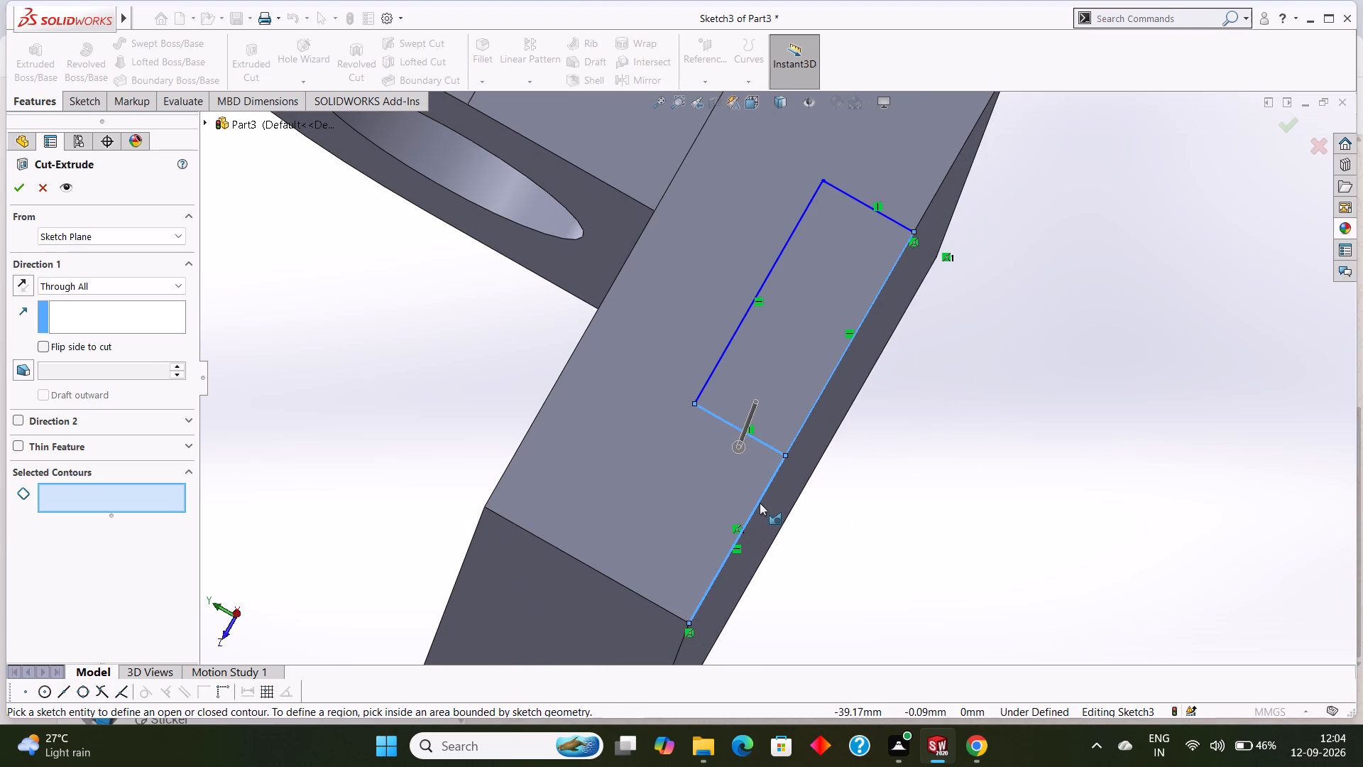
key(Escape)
Delete the 15 mm line running from the end face's lower corner to the rectangular profile.
right_click(758, 501)
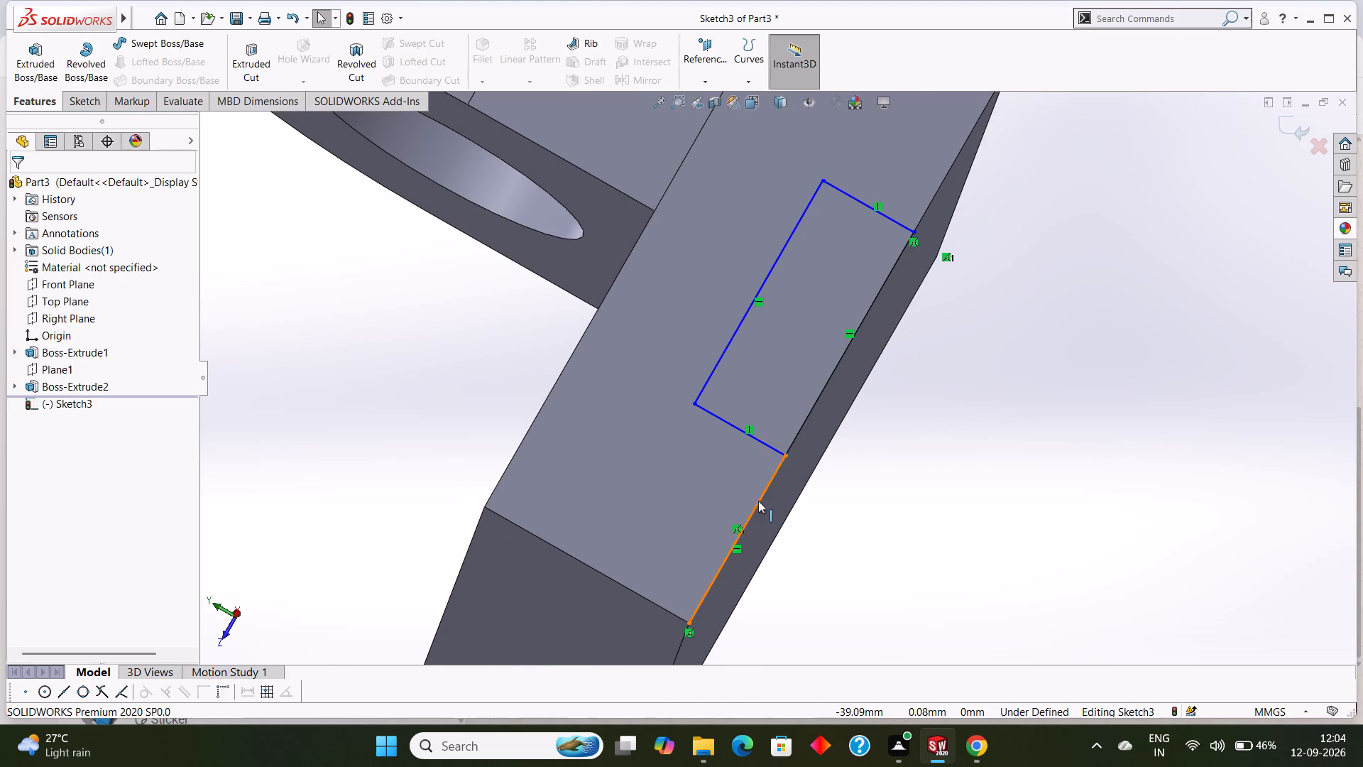
key(Escape)
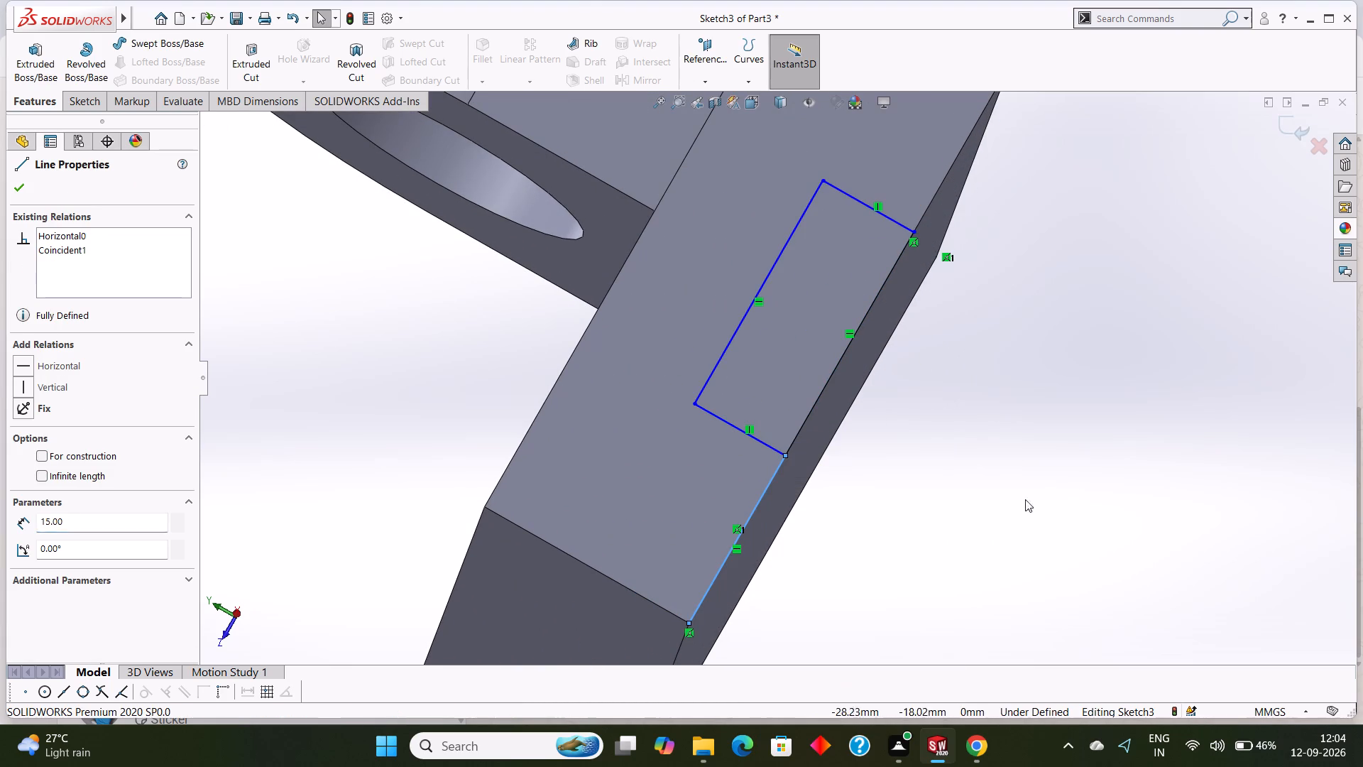
key(Escape)
click(760, 491)
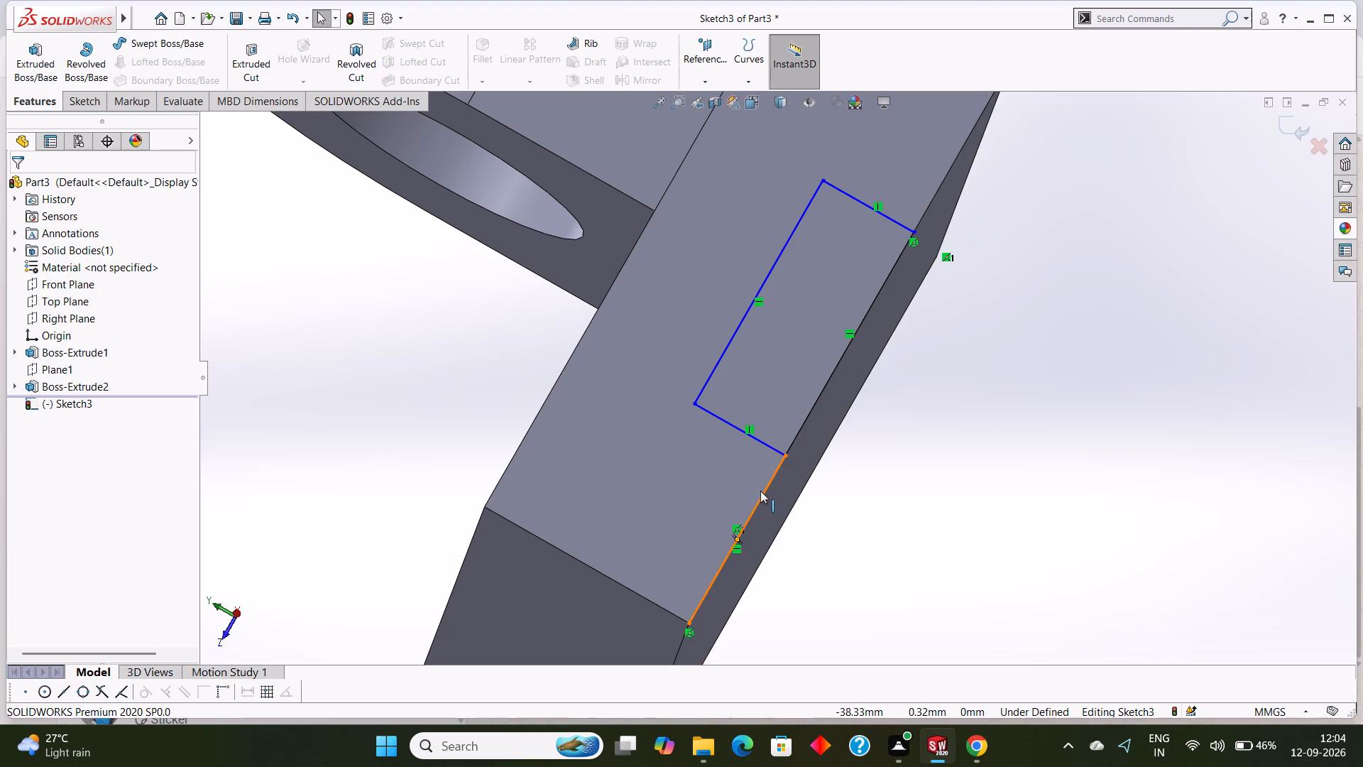
right_click(760, 491)
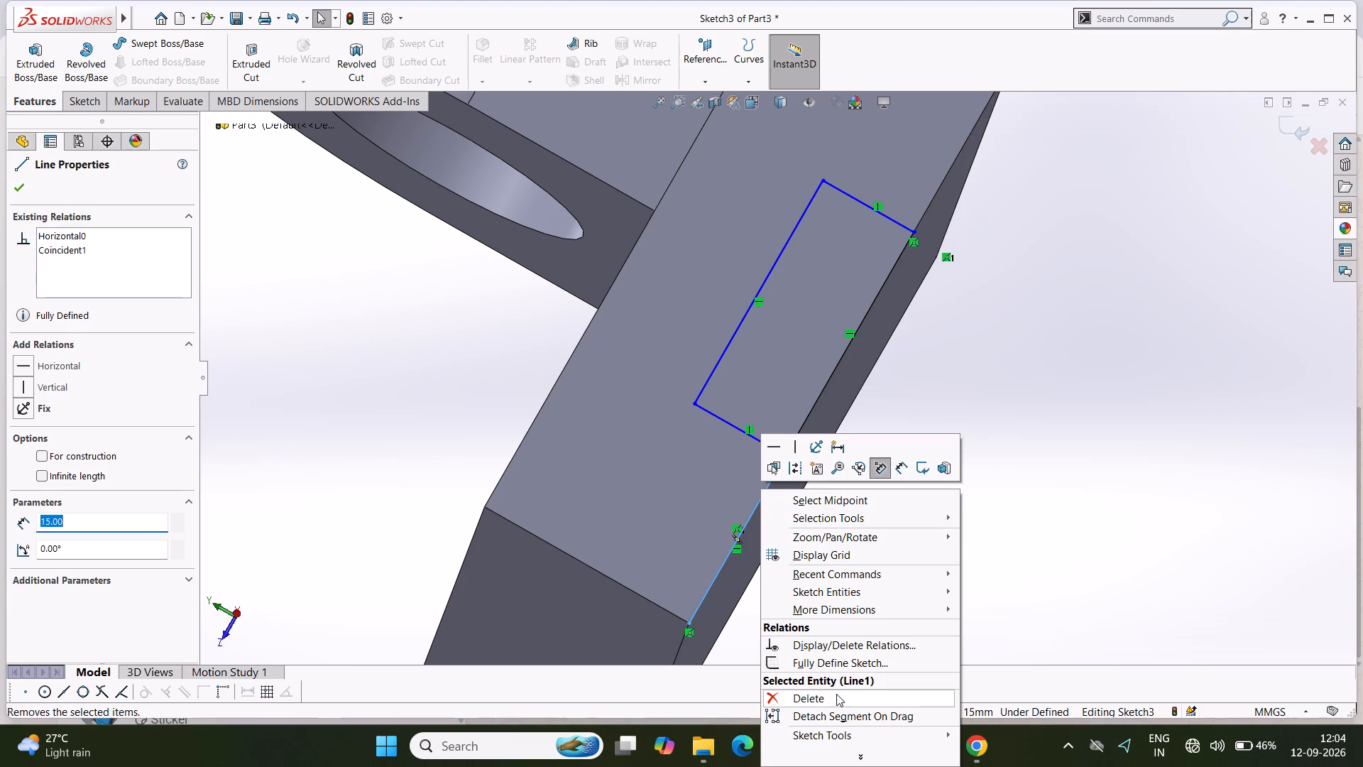
click(837, 700)
key(Escape)
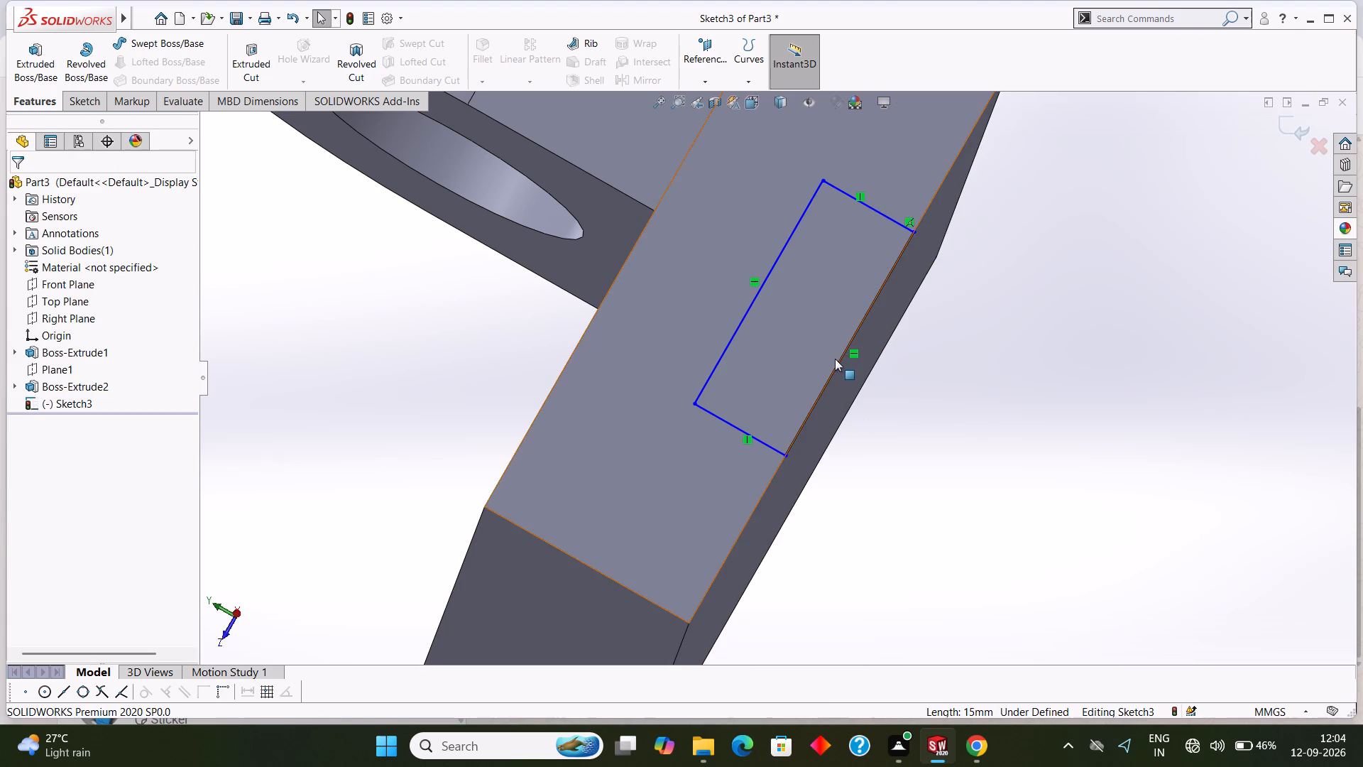
Cut the 20 × 8 mm end-face profile along the whole length of the base block with a Through All Extruded Cut.
key(Escape)
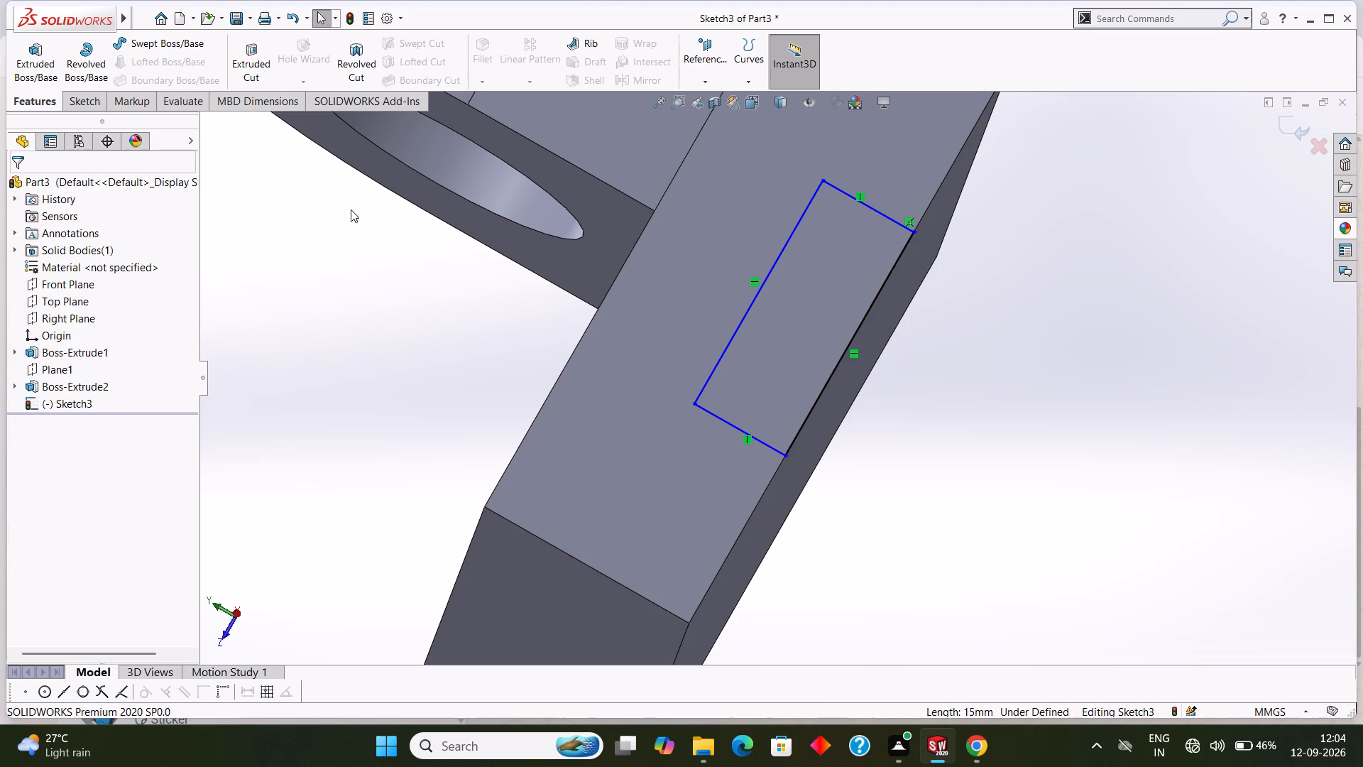
click(81, 96)
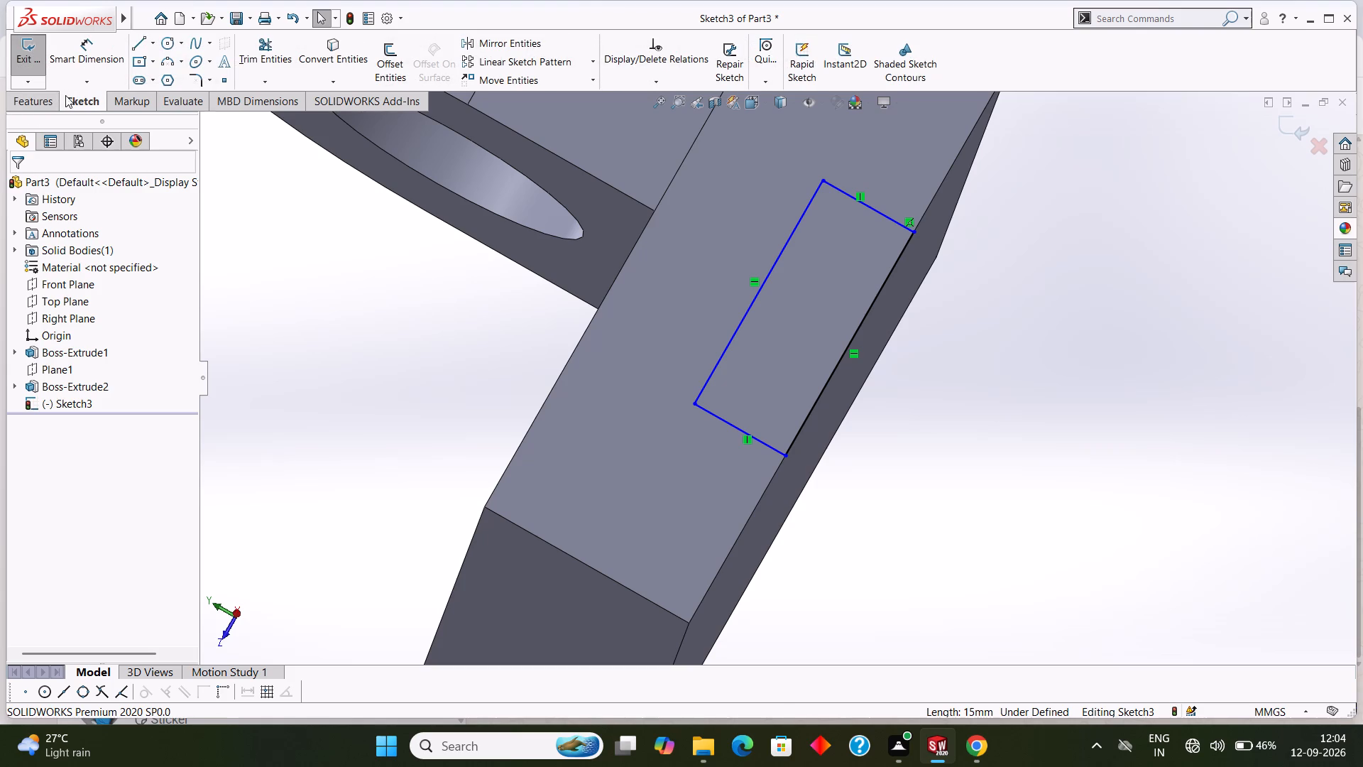
click(48, 95)
click(253, 58)
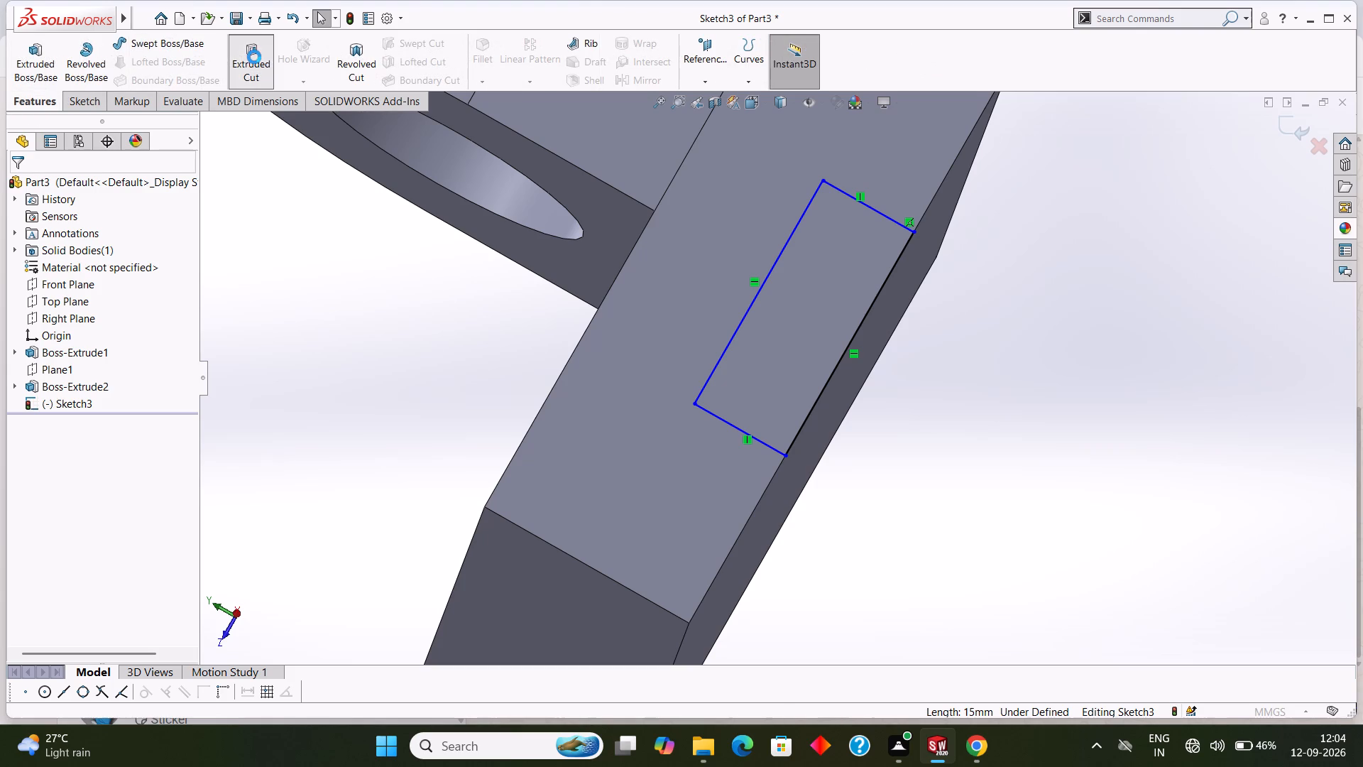
middle_drag(1065, 365, 1248, 317)
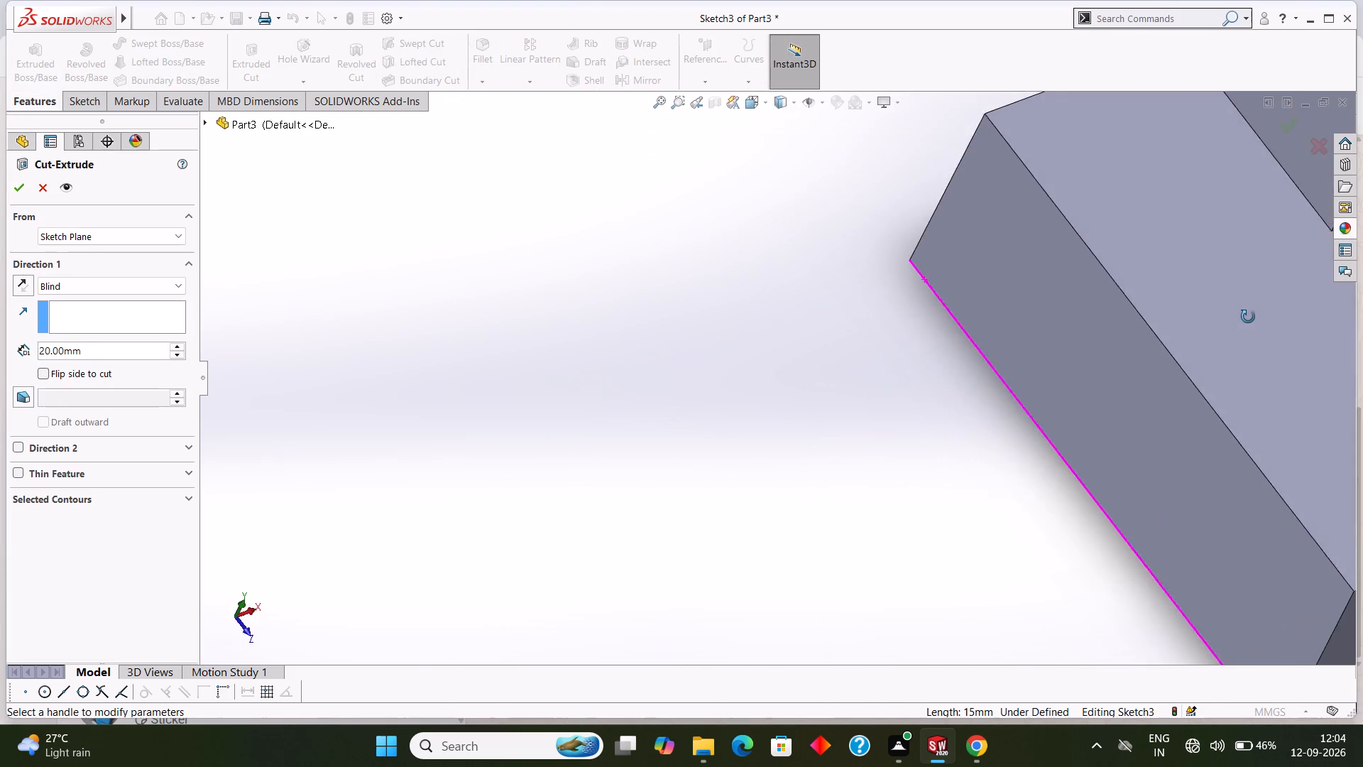
middle_drag(1248, 317, 1171, 333)
scroll(1170, 333, up, 6)
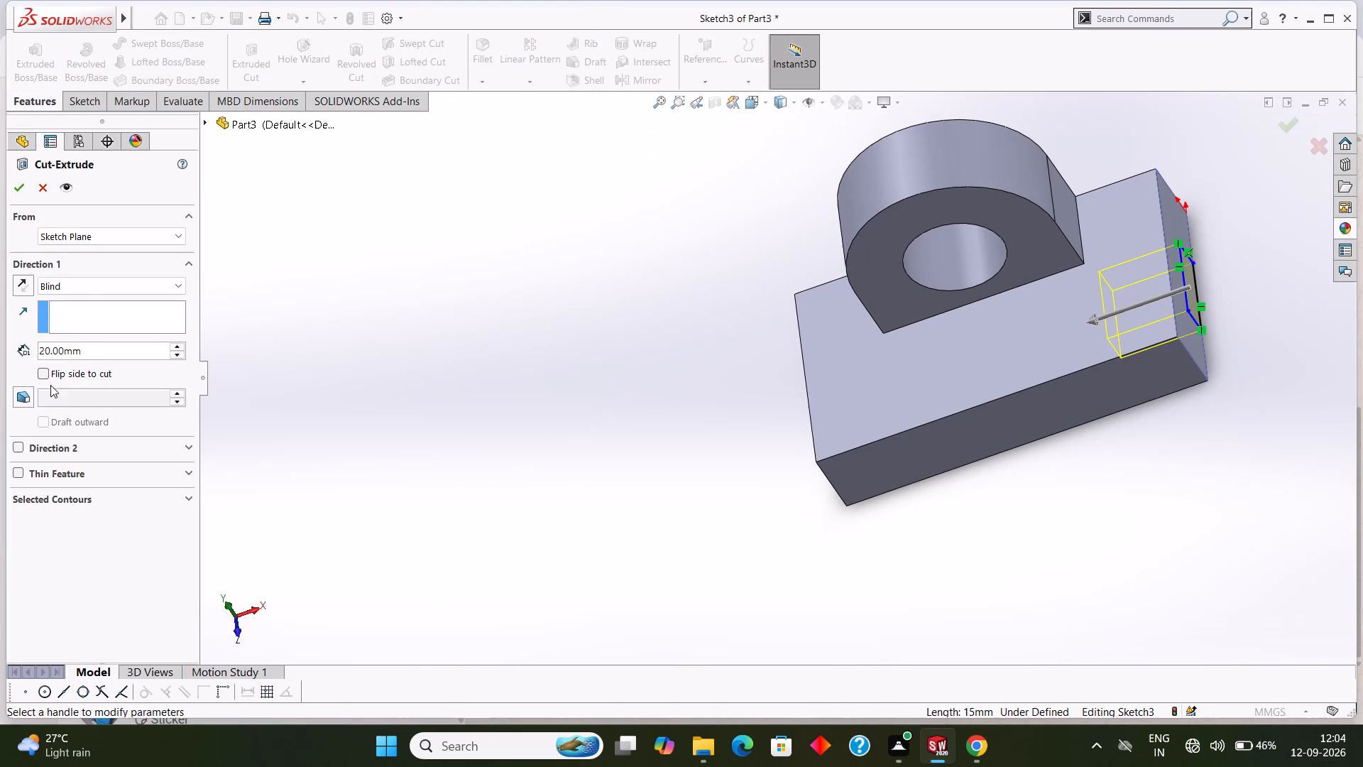
click(83, 285)
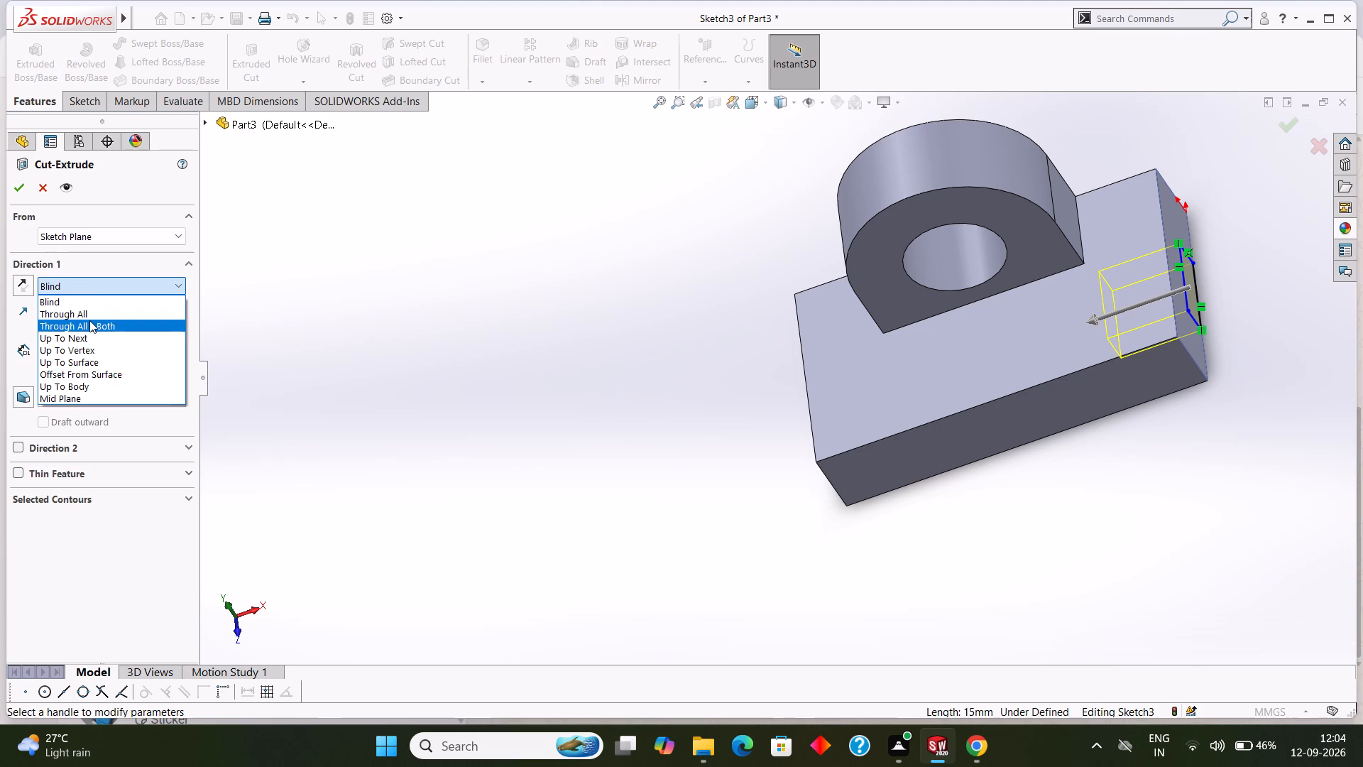
click(89, 313)
scroll(456, 462, up, 1)
middle_drag(456, 462, 506, 415)
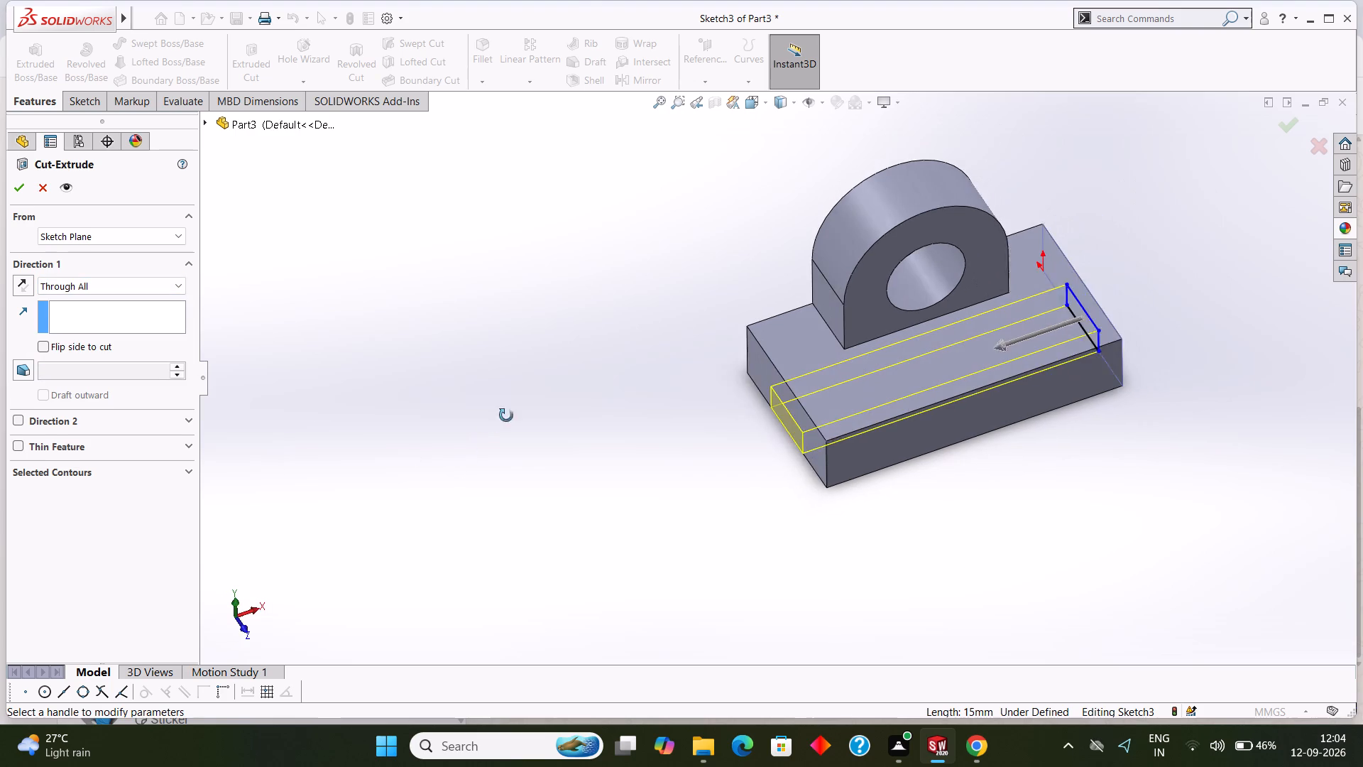
middle_drag(506, 415, 513, 411)
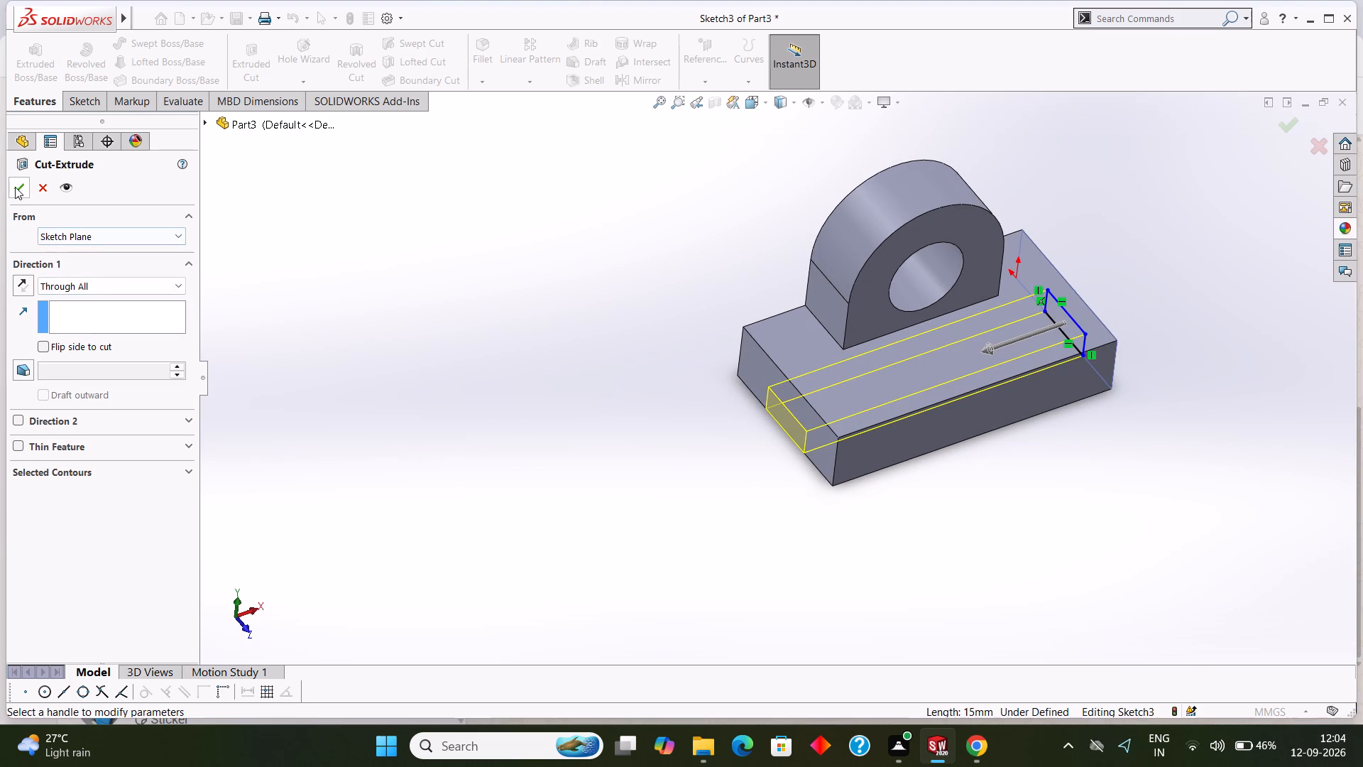
click(15, 187)
click(596, 457)
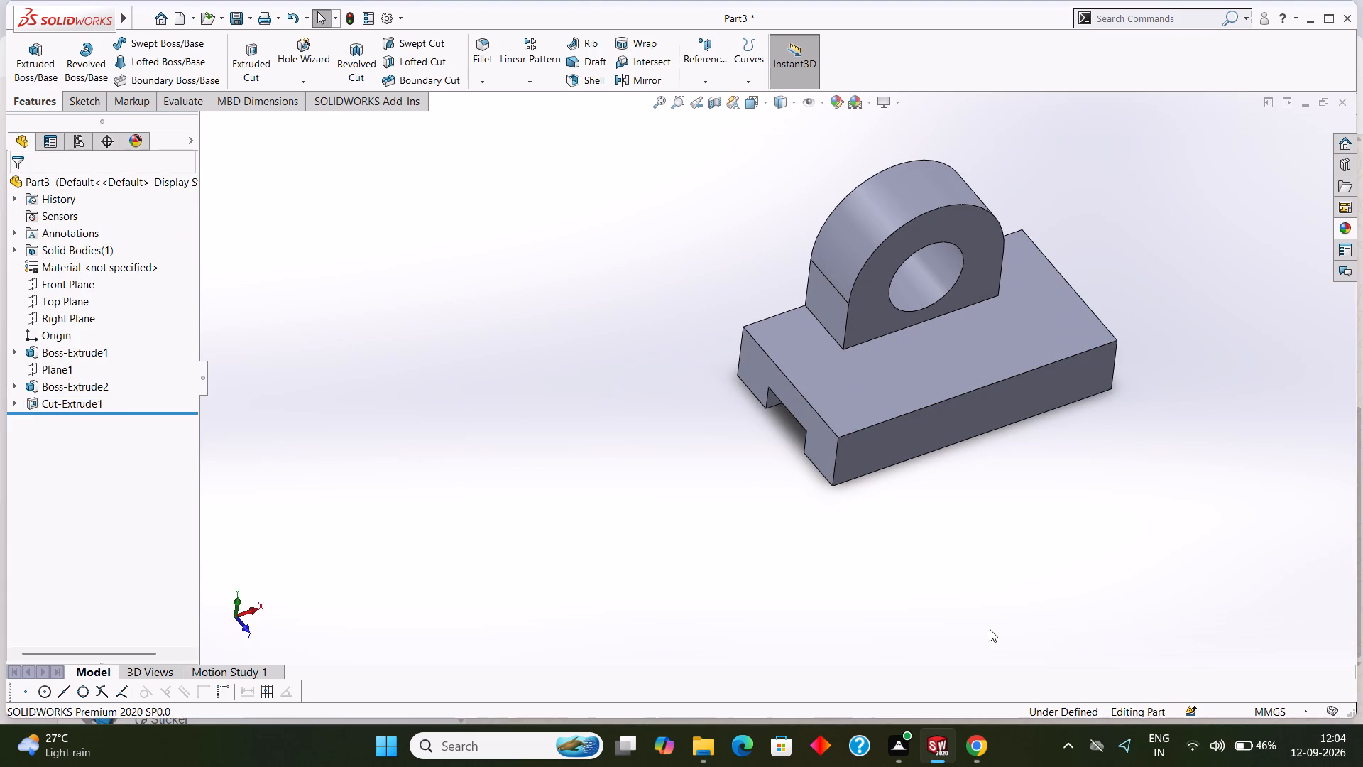
Start a new sketch on the front face of the round-topped upright, viewed face-on.
middle_drag(1012, 636, 969, 542)
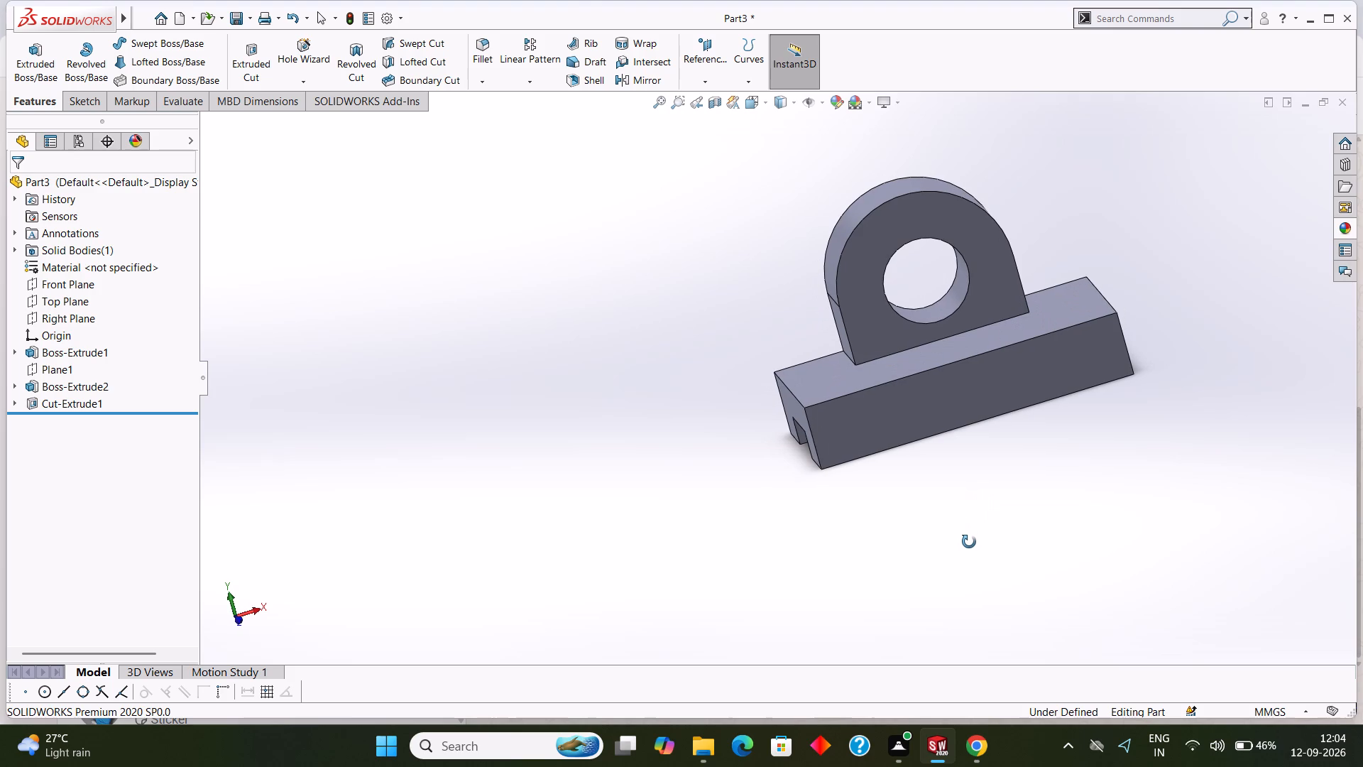
middle_drag(969, 542, 975, 580)
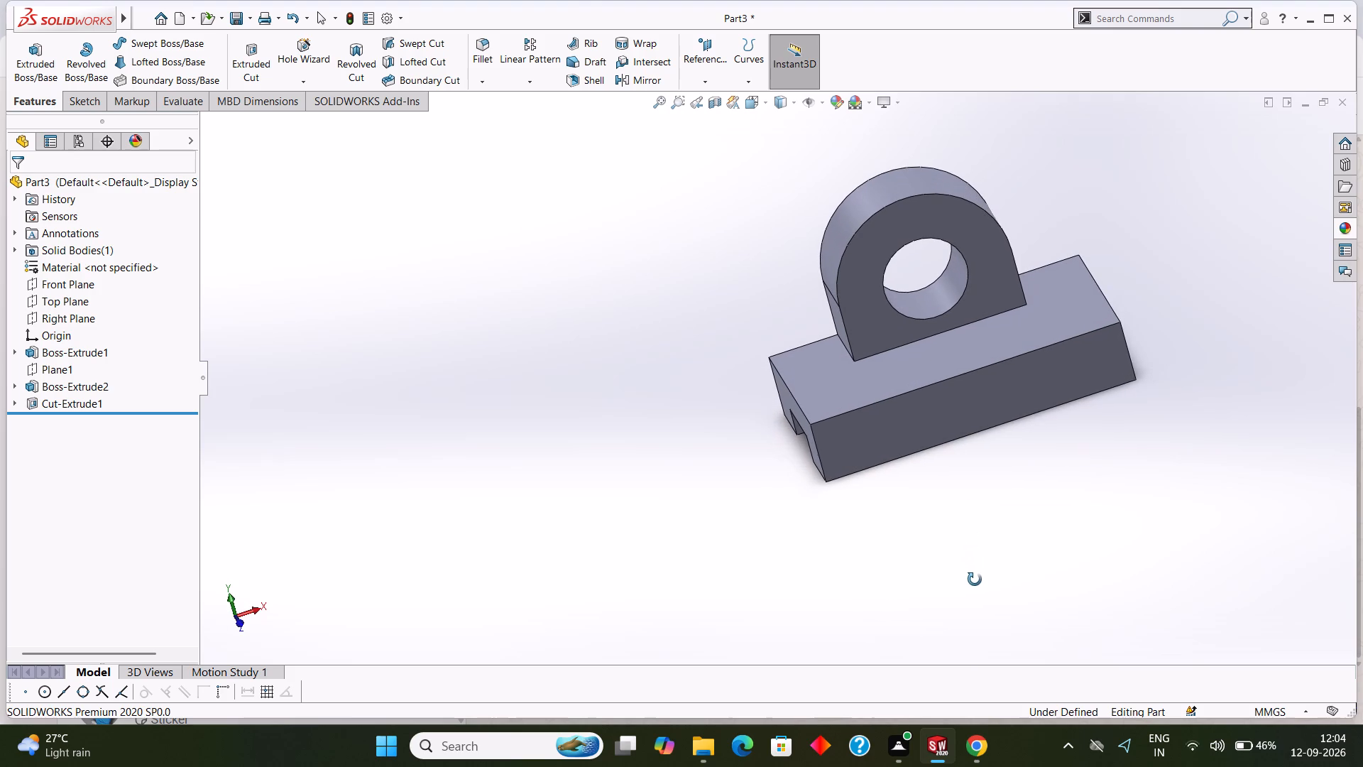
middle_drag(975, 580, 963, 555)
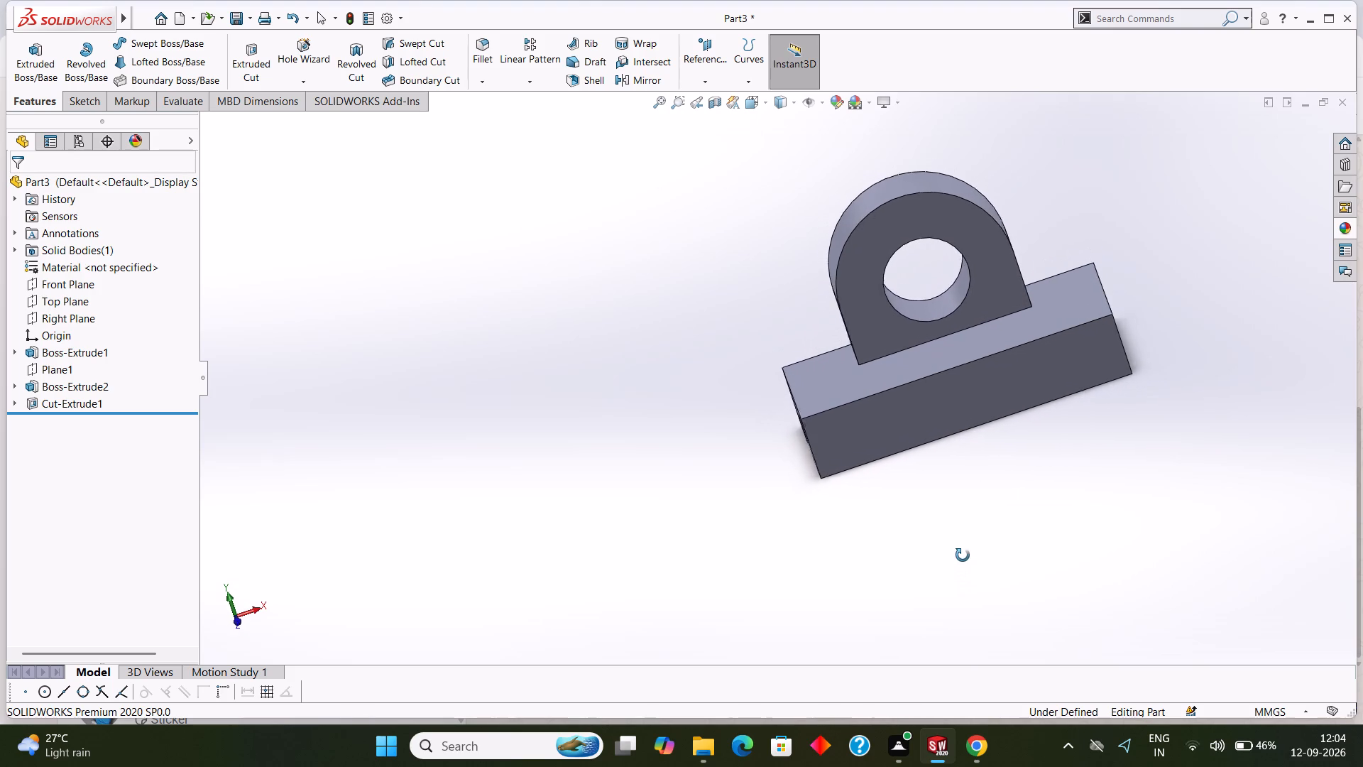
middle_drag(963, 555, 963, 518)
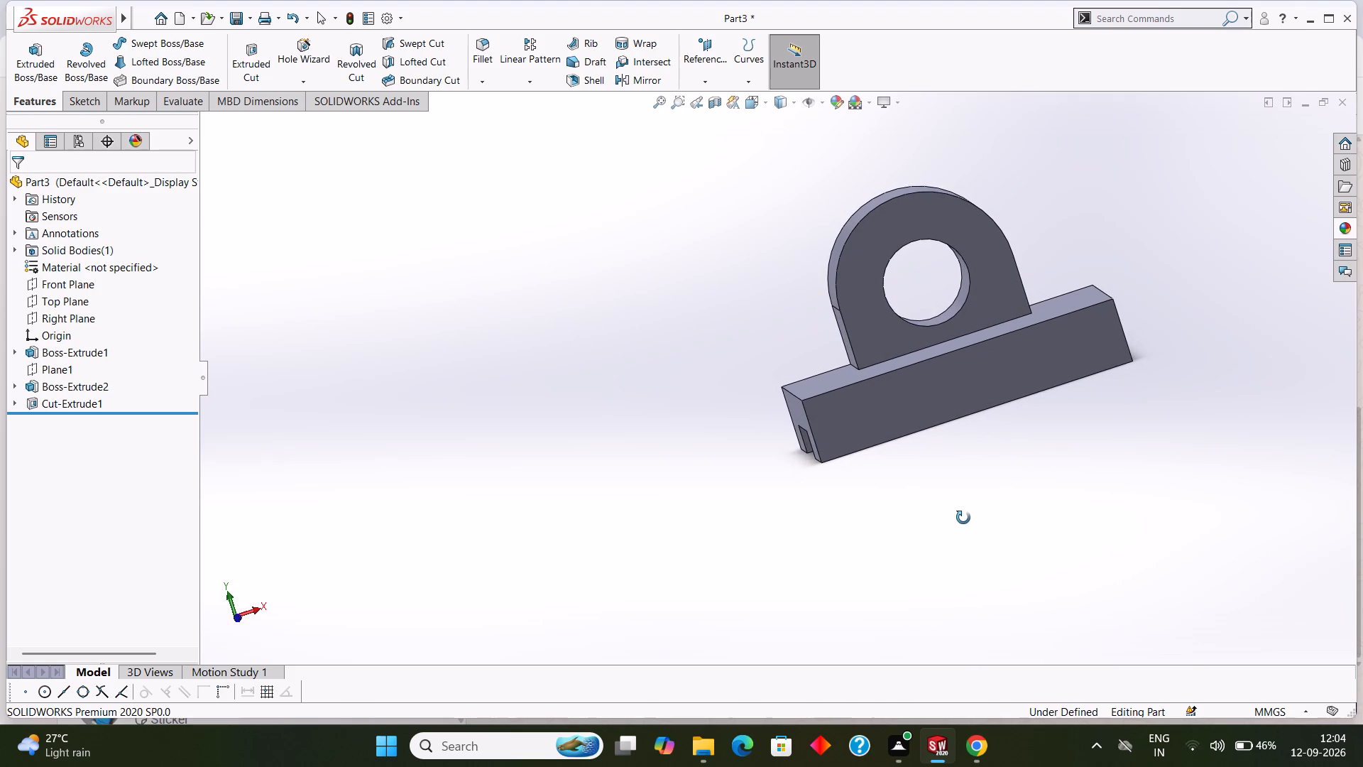
middle_drag(963, 518, 954, 528)
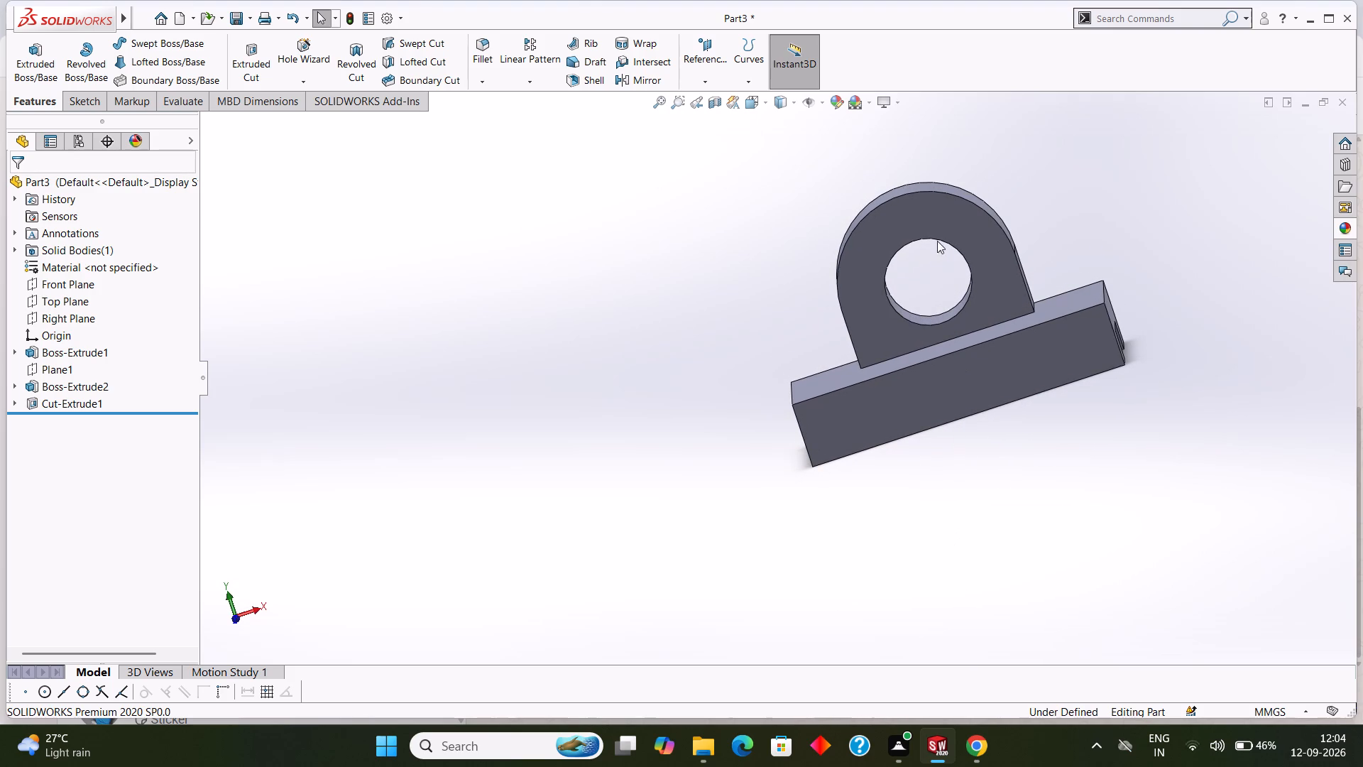
click(921, 219)
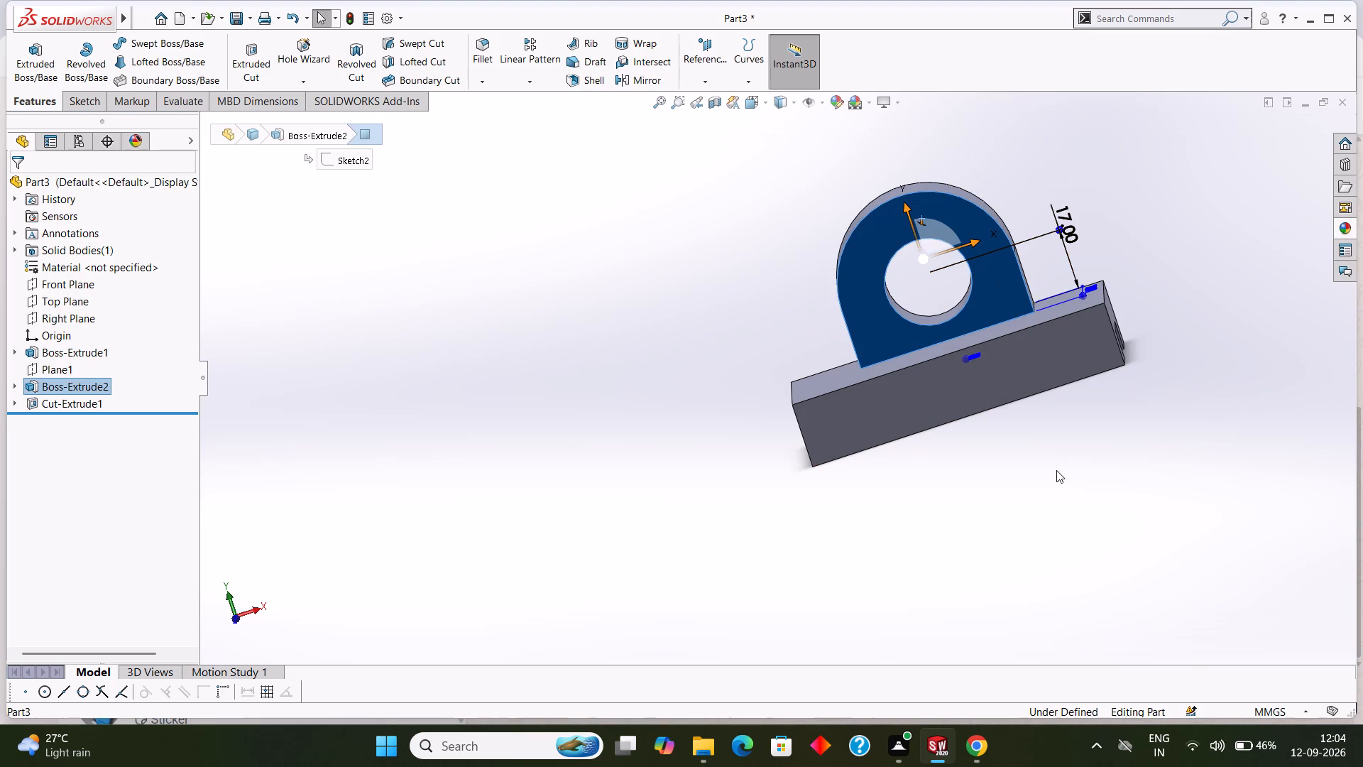
key(ctrl+8)
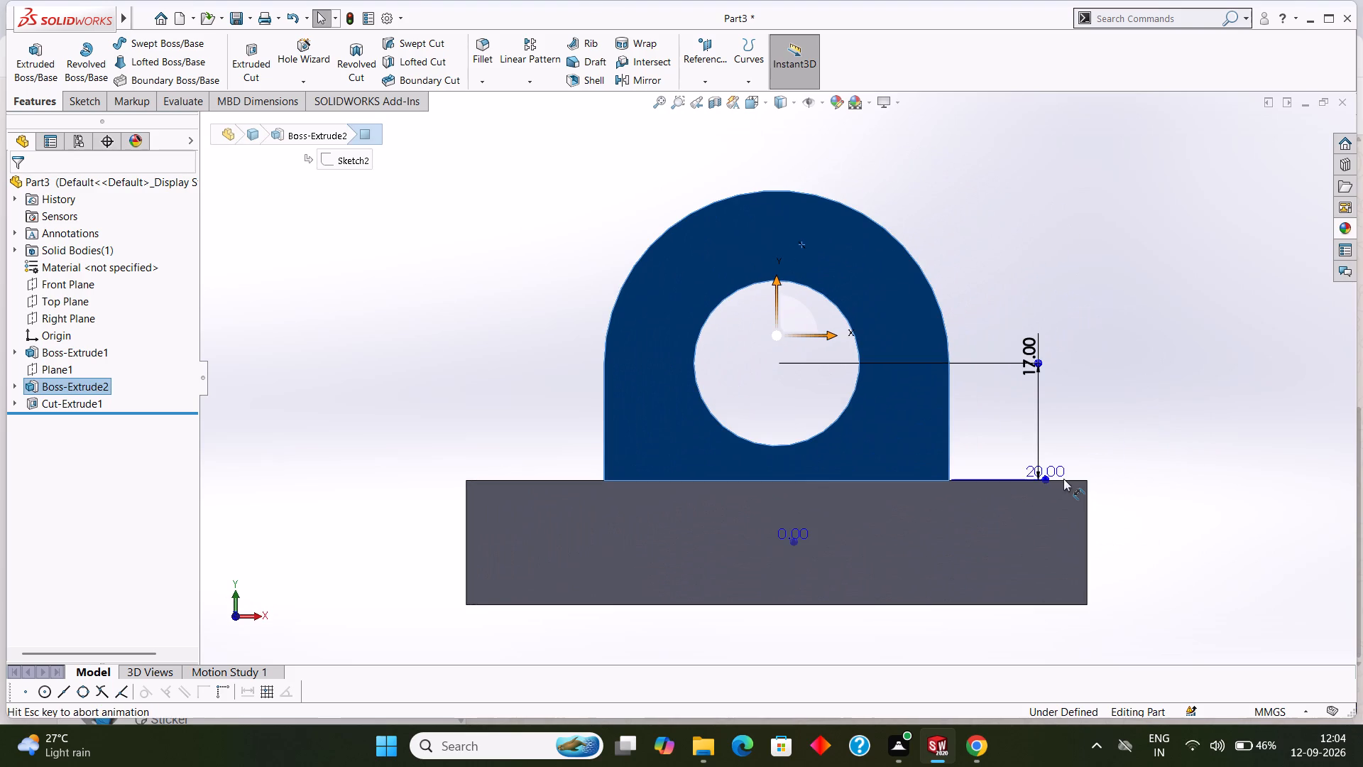
right_click(894, 317)
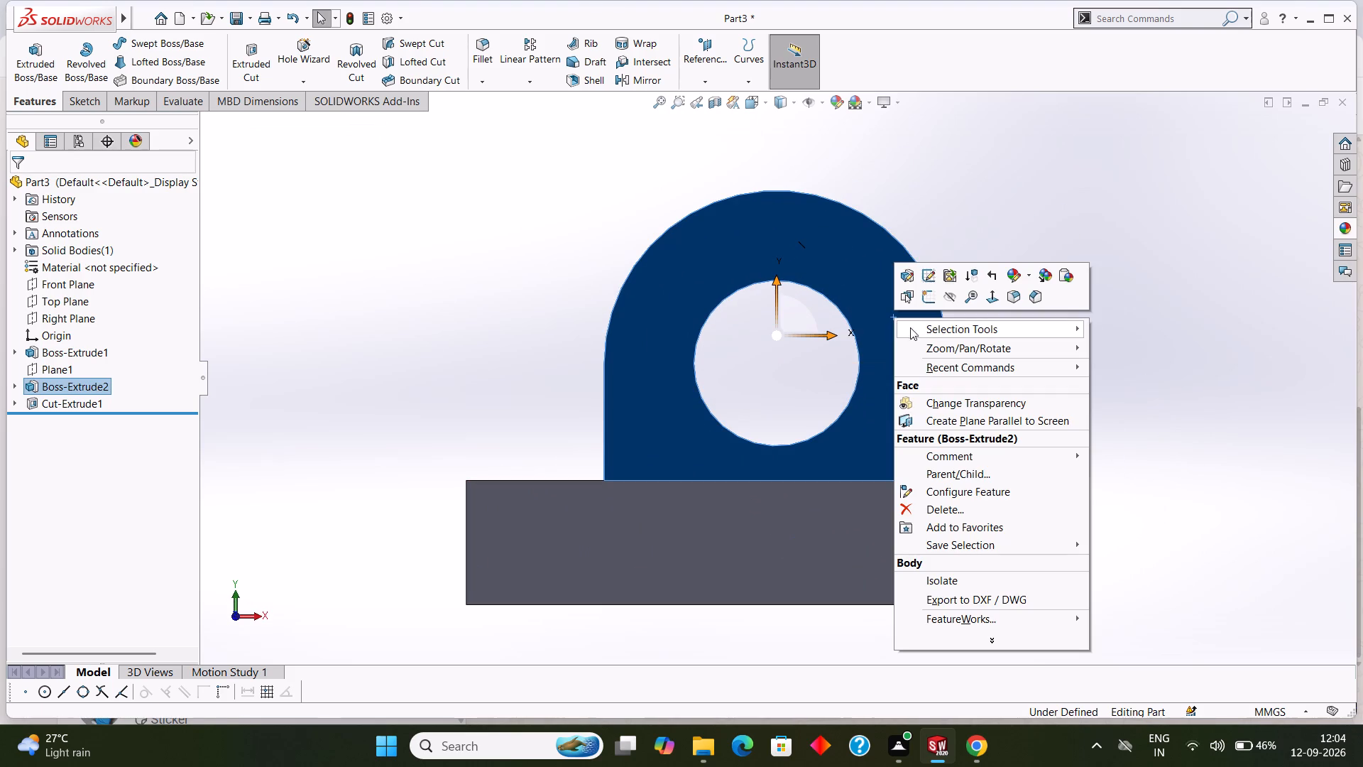
click(928, 301)
key(Escape)
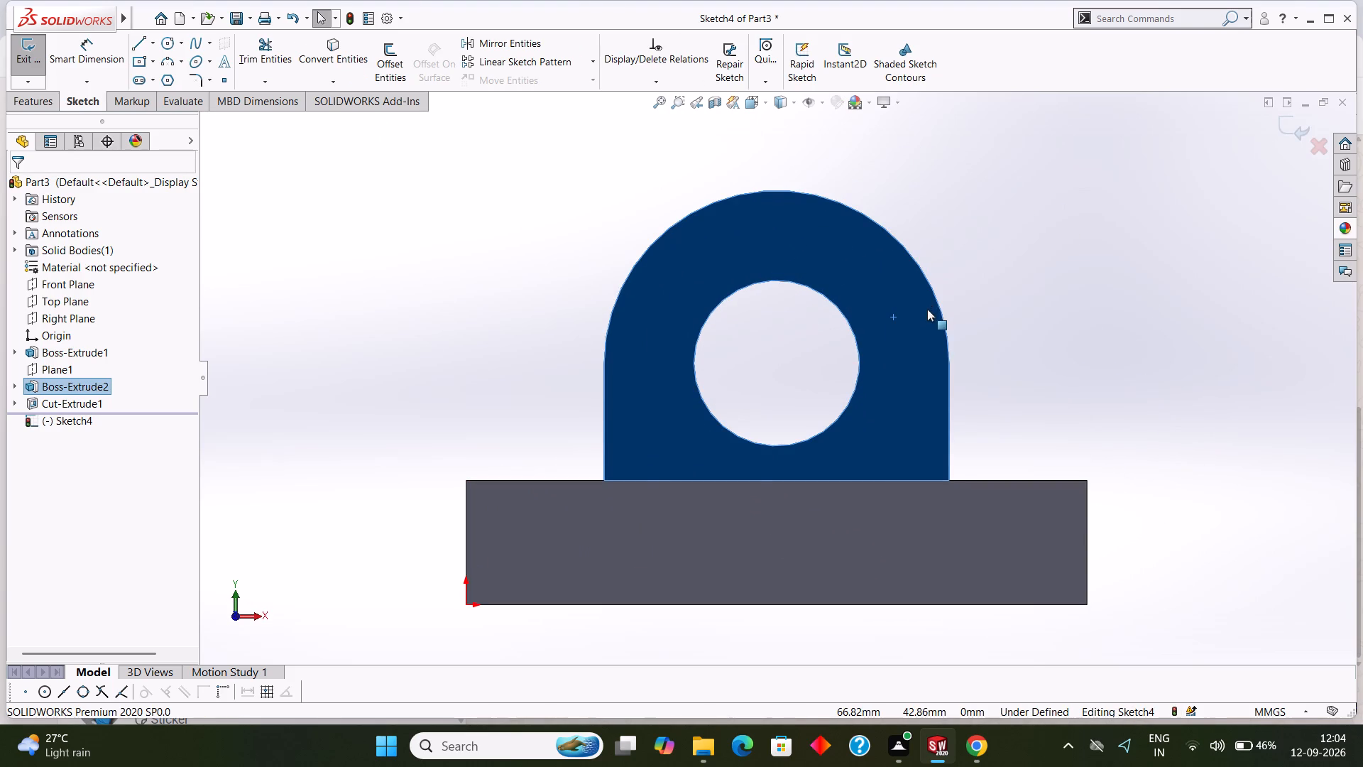
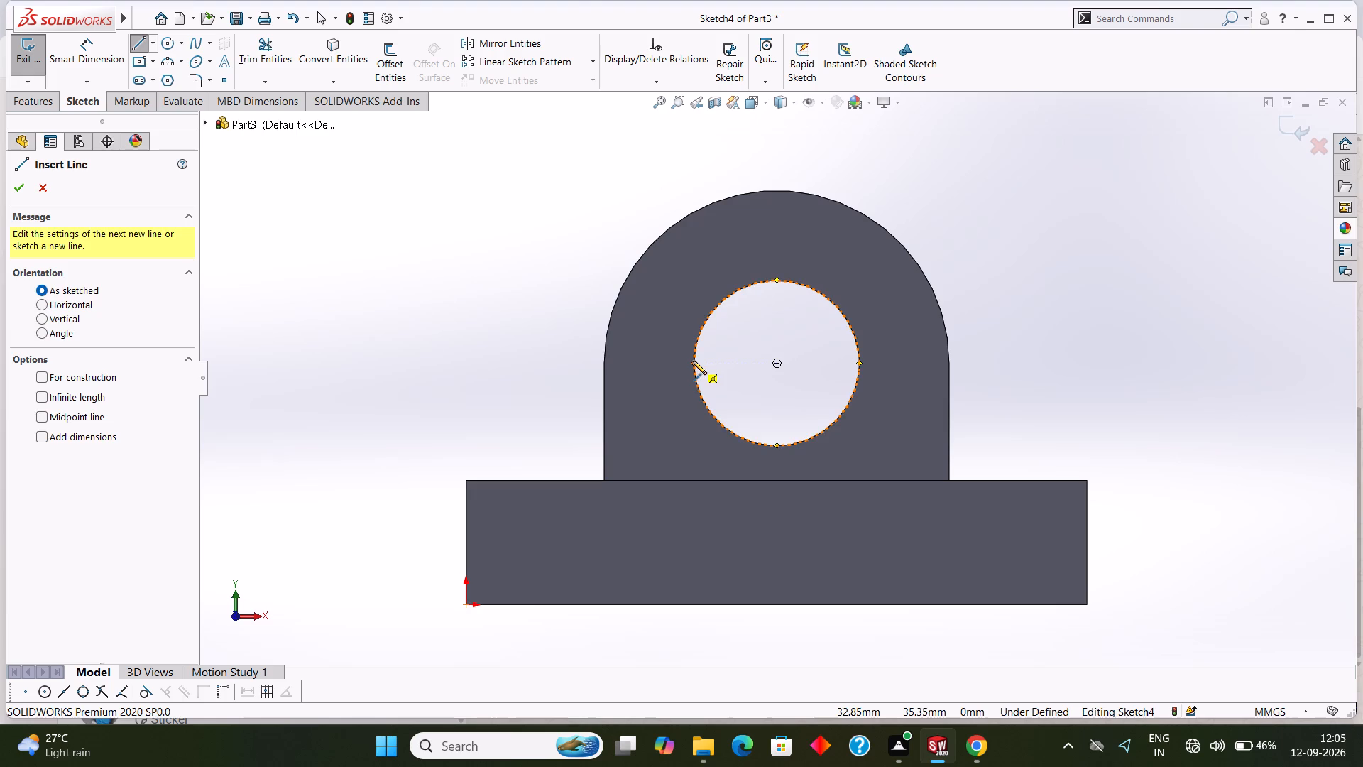
Sketch two vertical lines, each about 22 mm long, from the hole's side quadrants up to the upright's rounded outer edge.
click(693, 361)
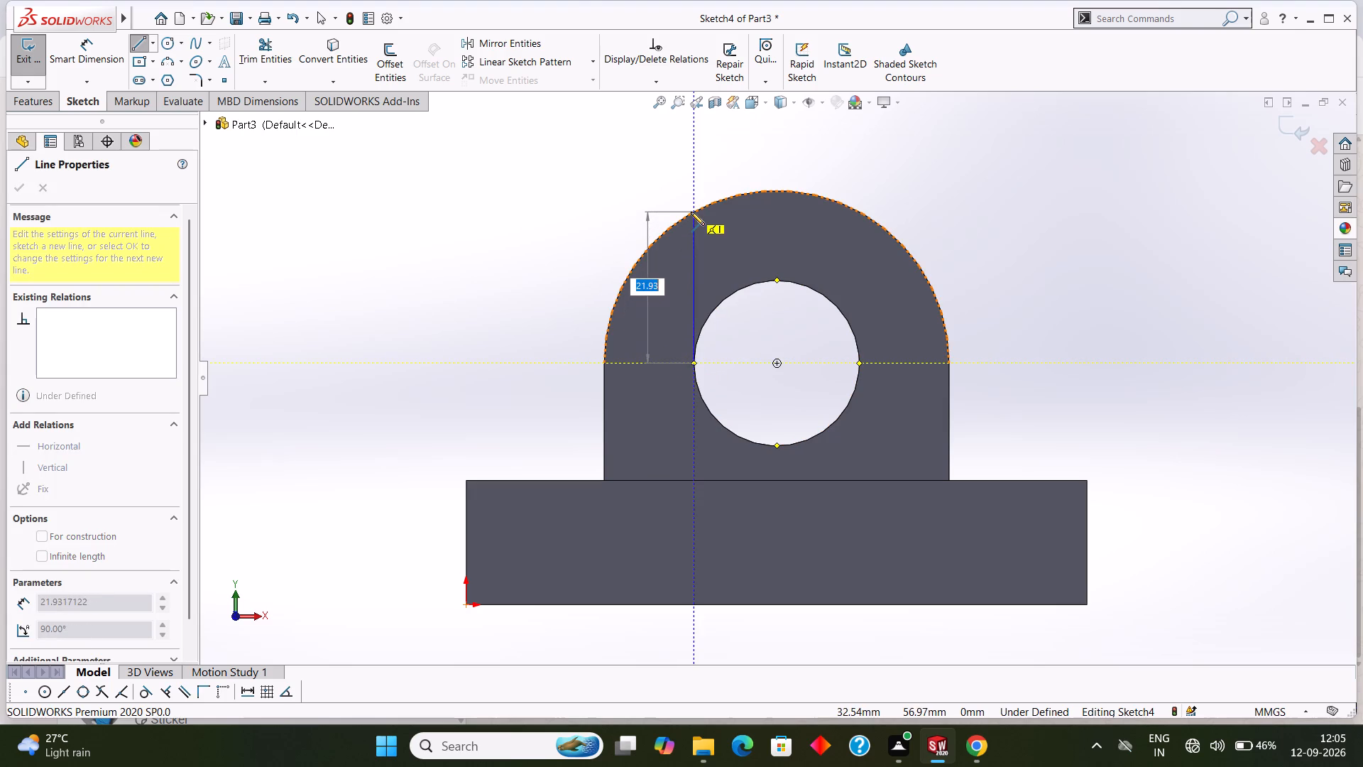
click(691, 212)
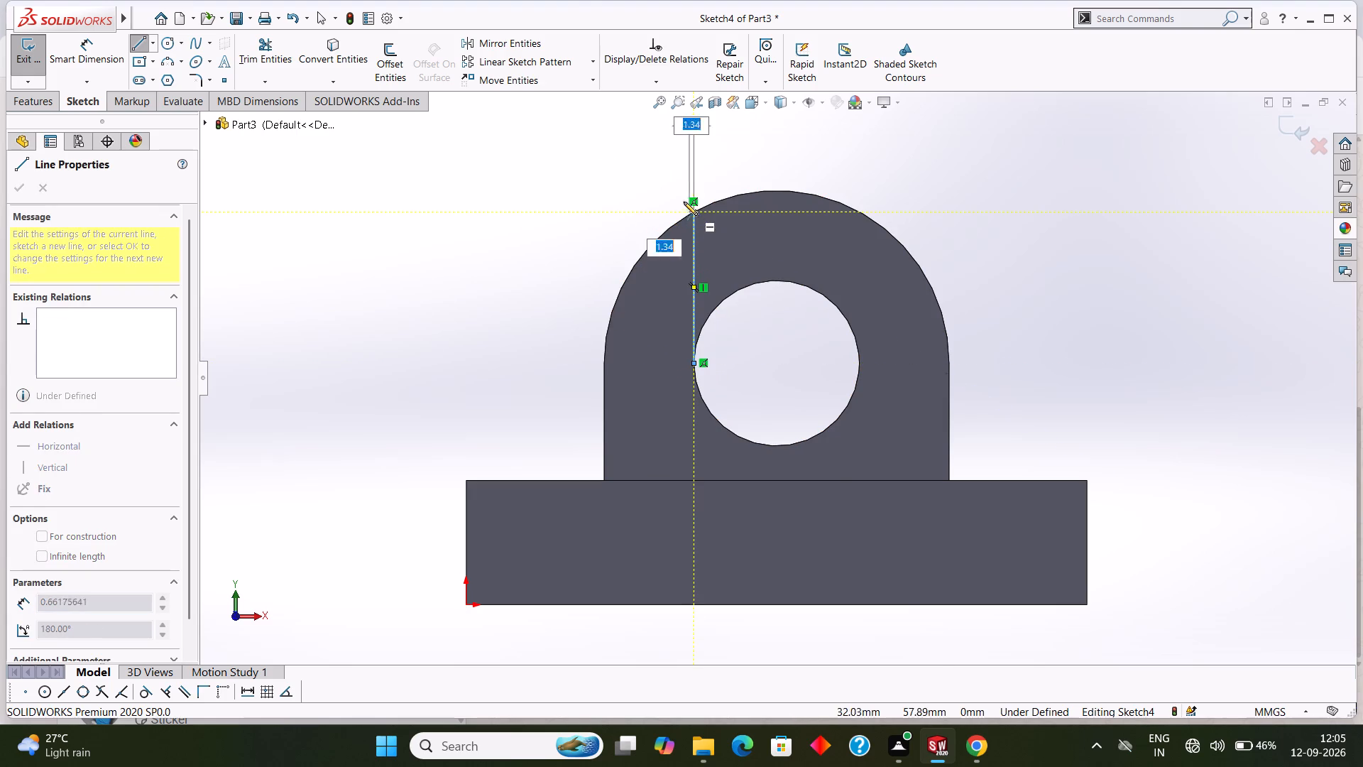
right_click(674, 168)
click(691, 175)
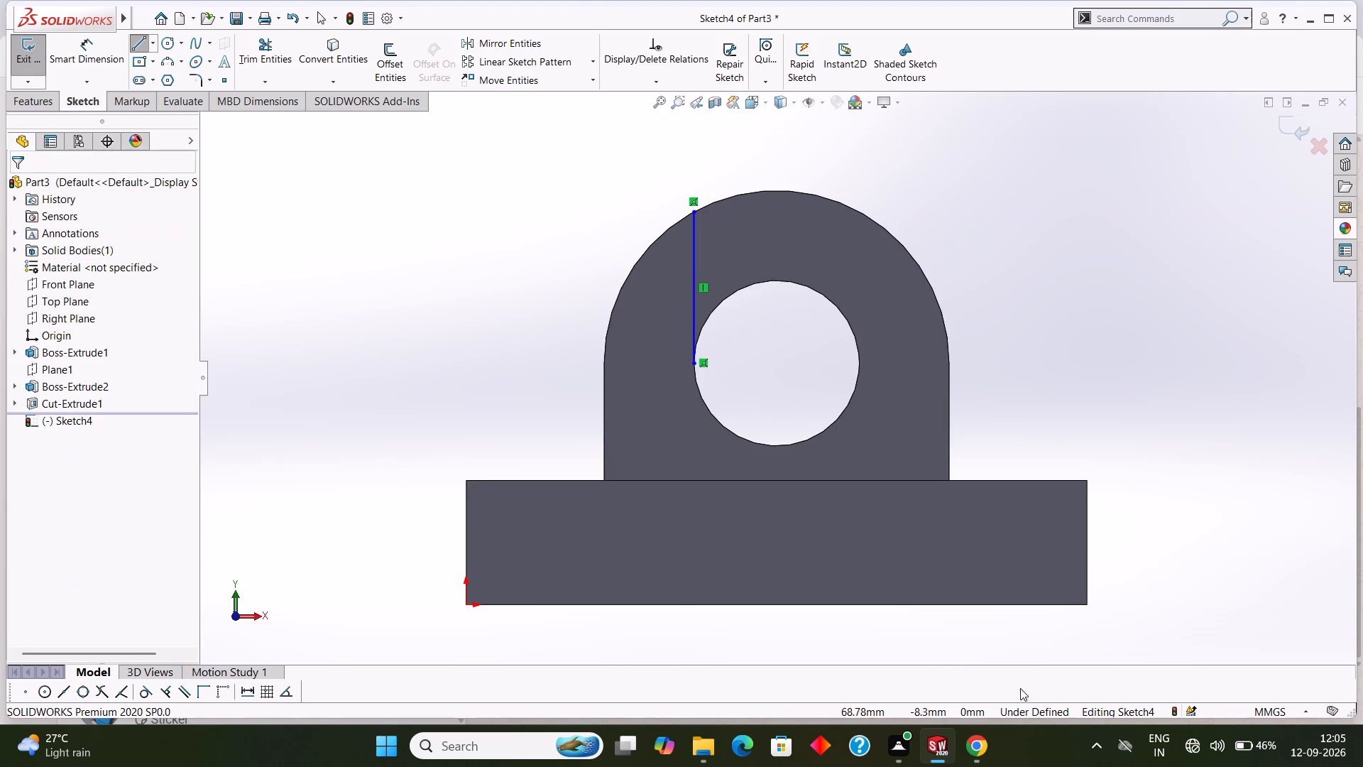
click(136, 45)
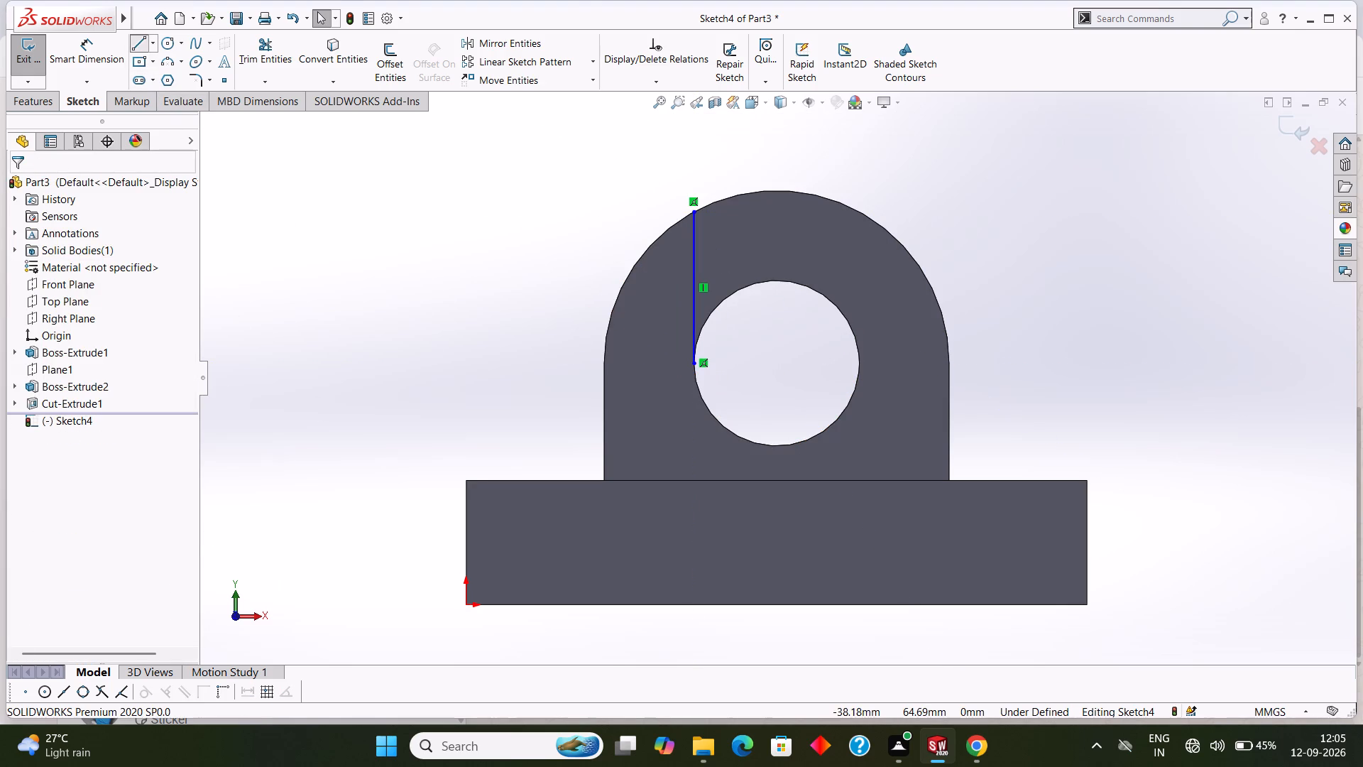
click(860, 365)
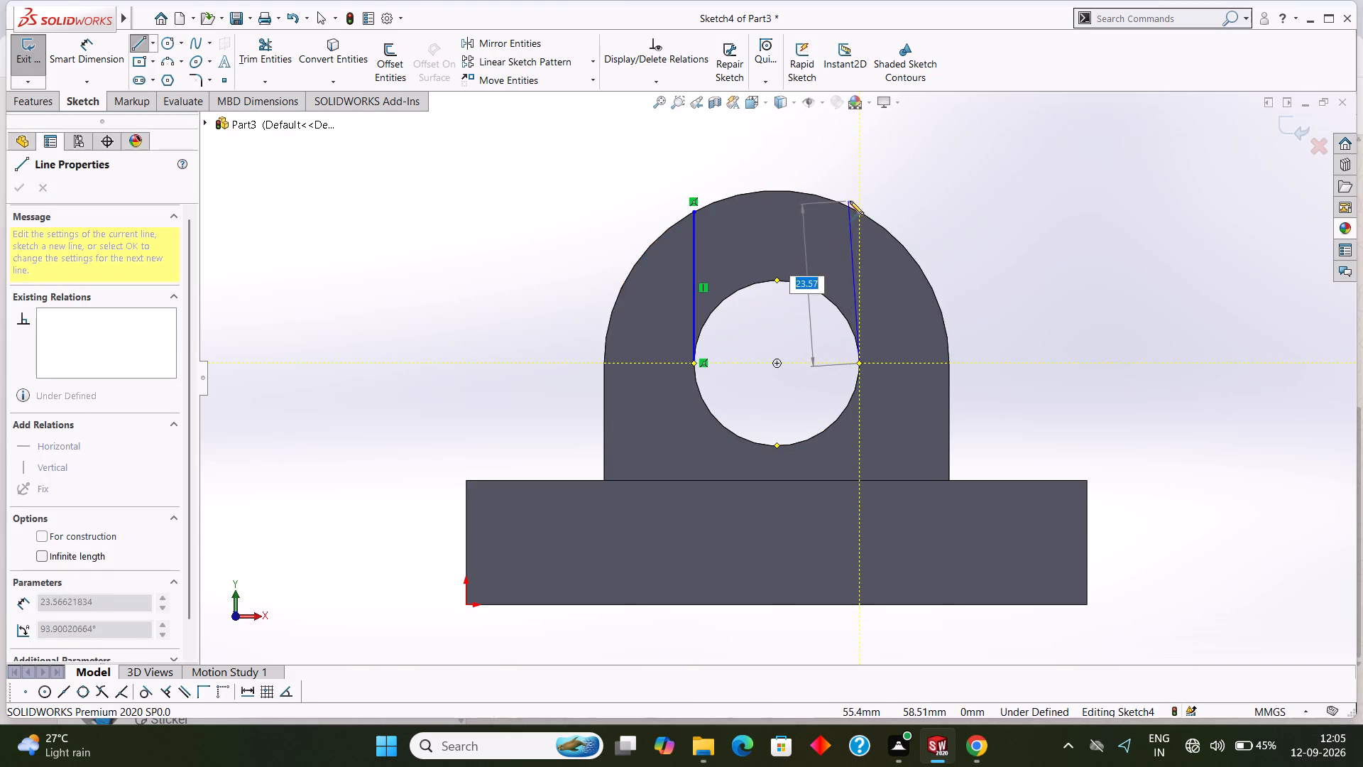
click(856, 212)
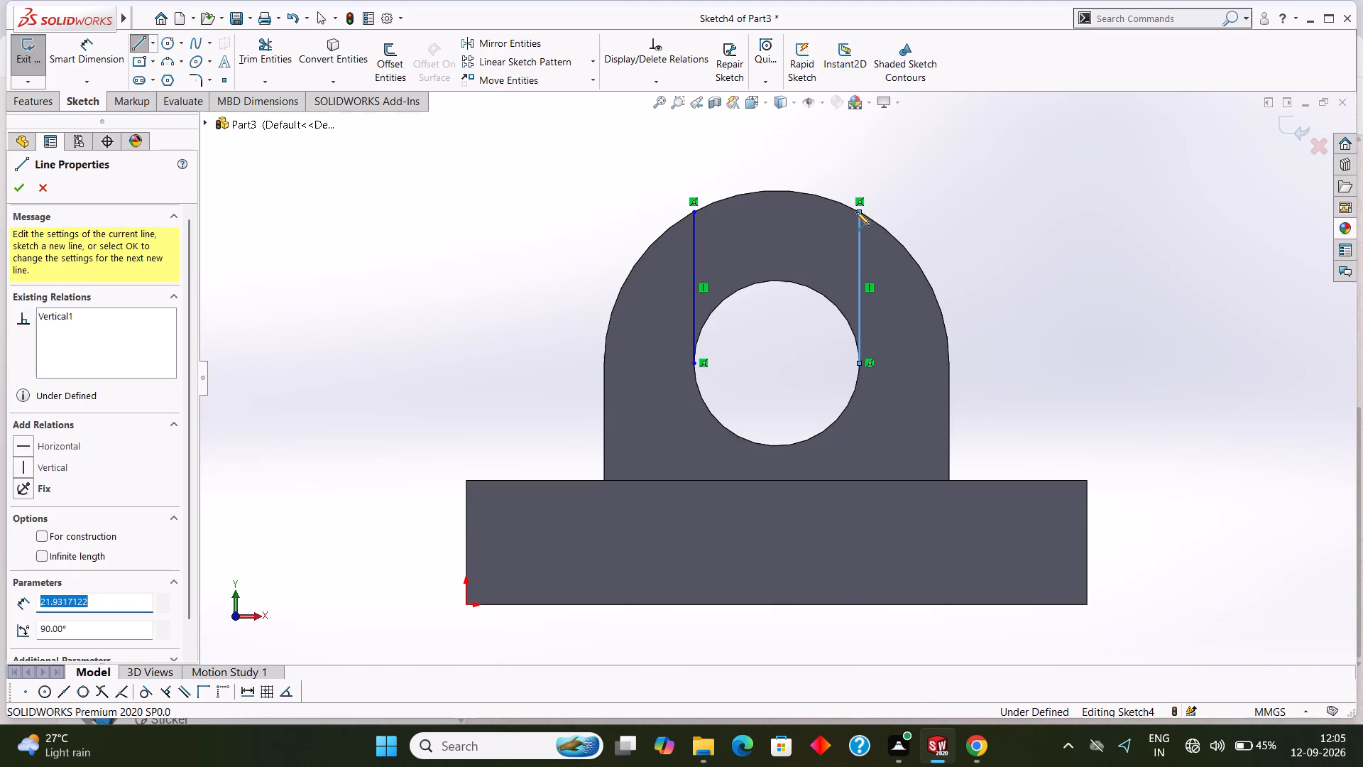
right_click(978, 194)
click(999, 200)
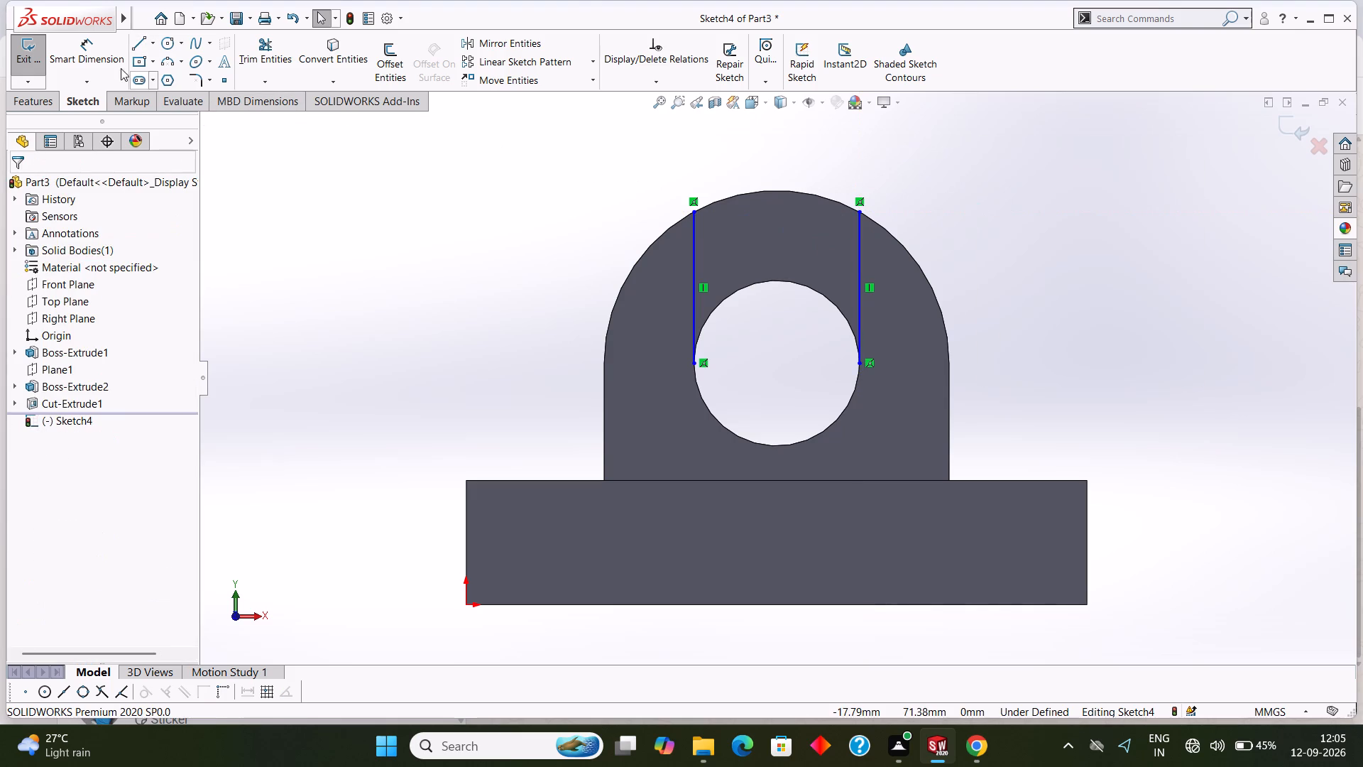
Join the two lines' upper ends with a three-point arc of 25 mm radius following the upright's rounded top edge.
click(170, 60)
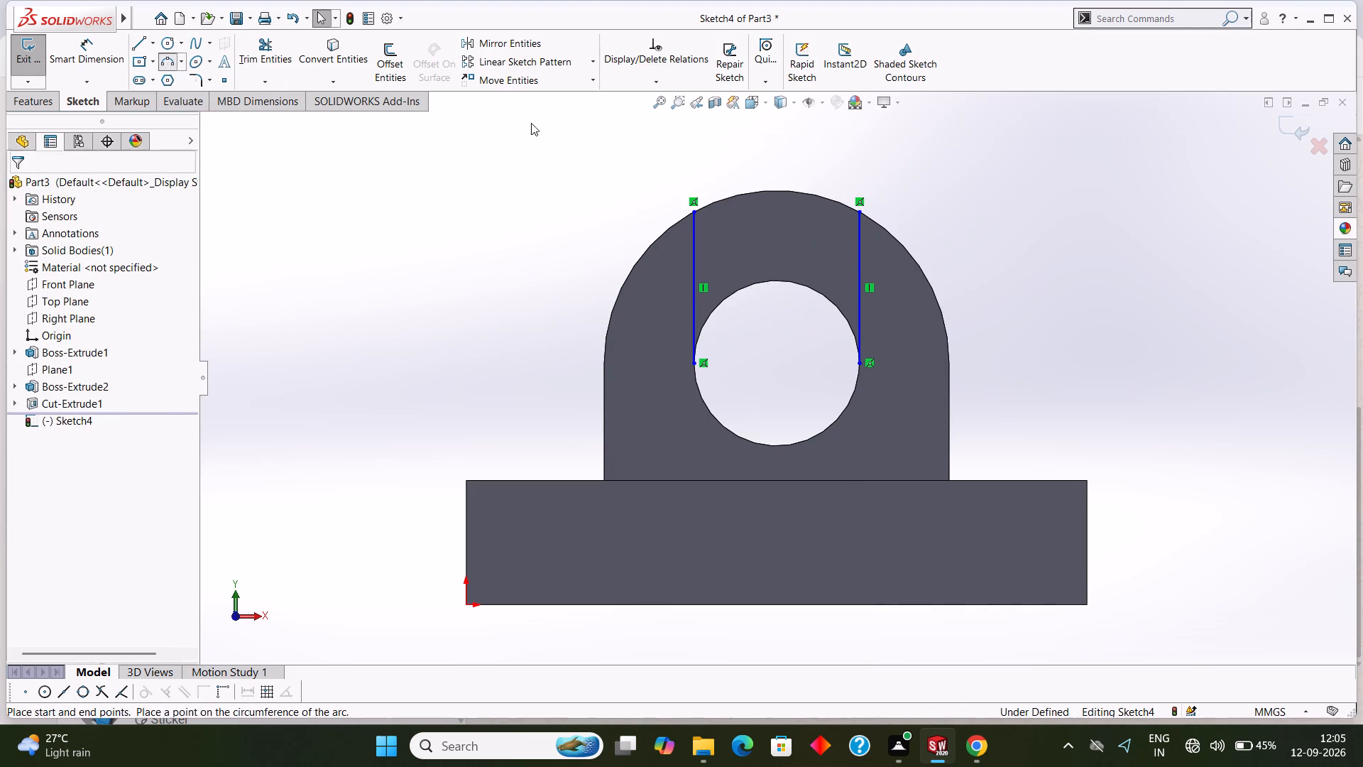
click(694, 211)
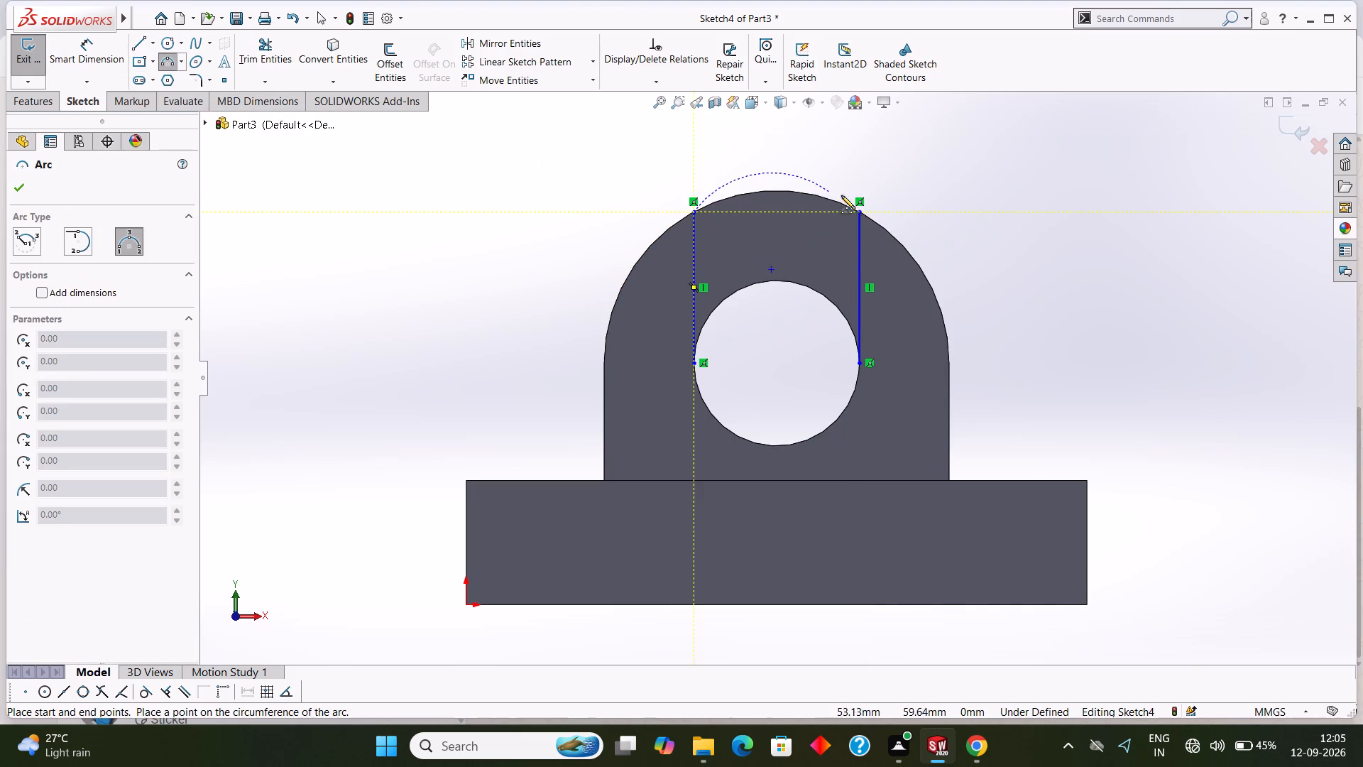
click(861, 211)
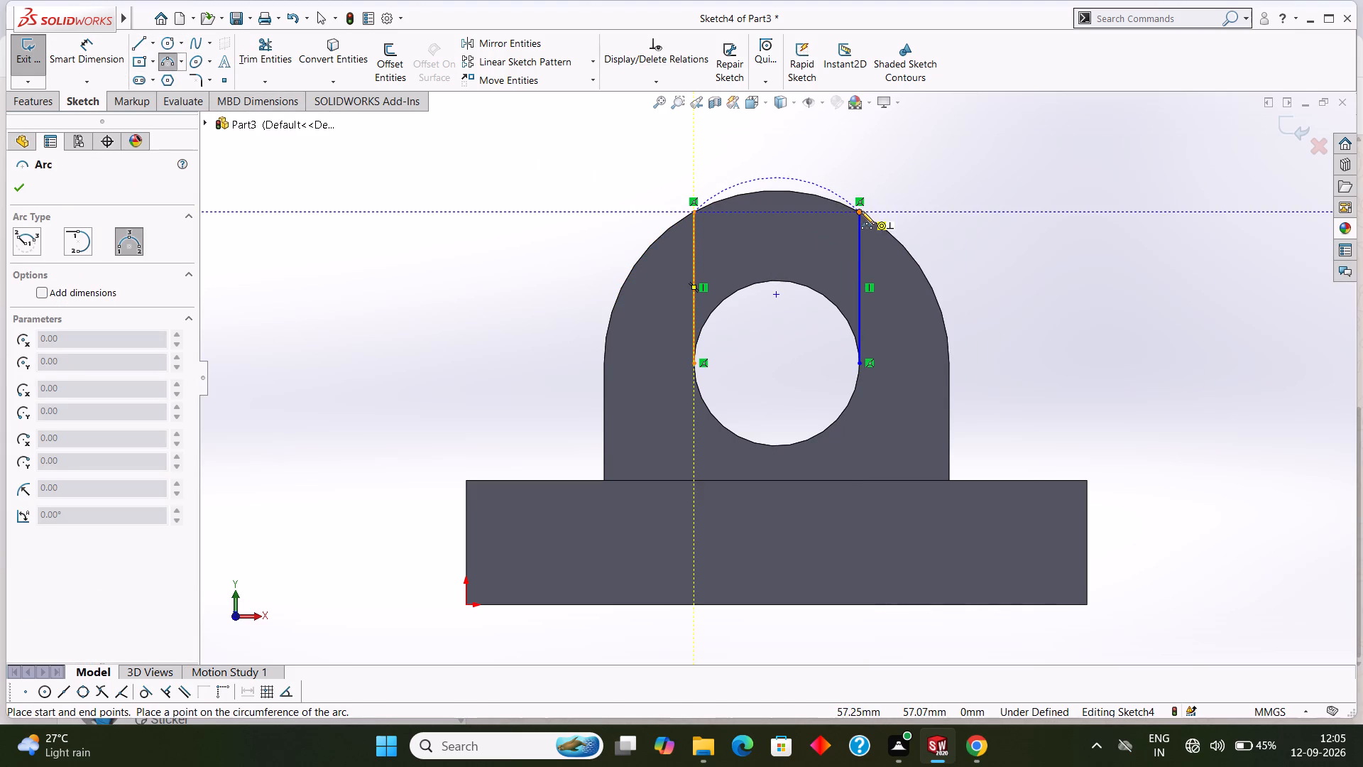
click(836, 201)
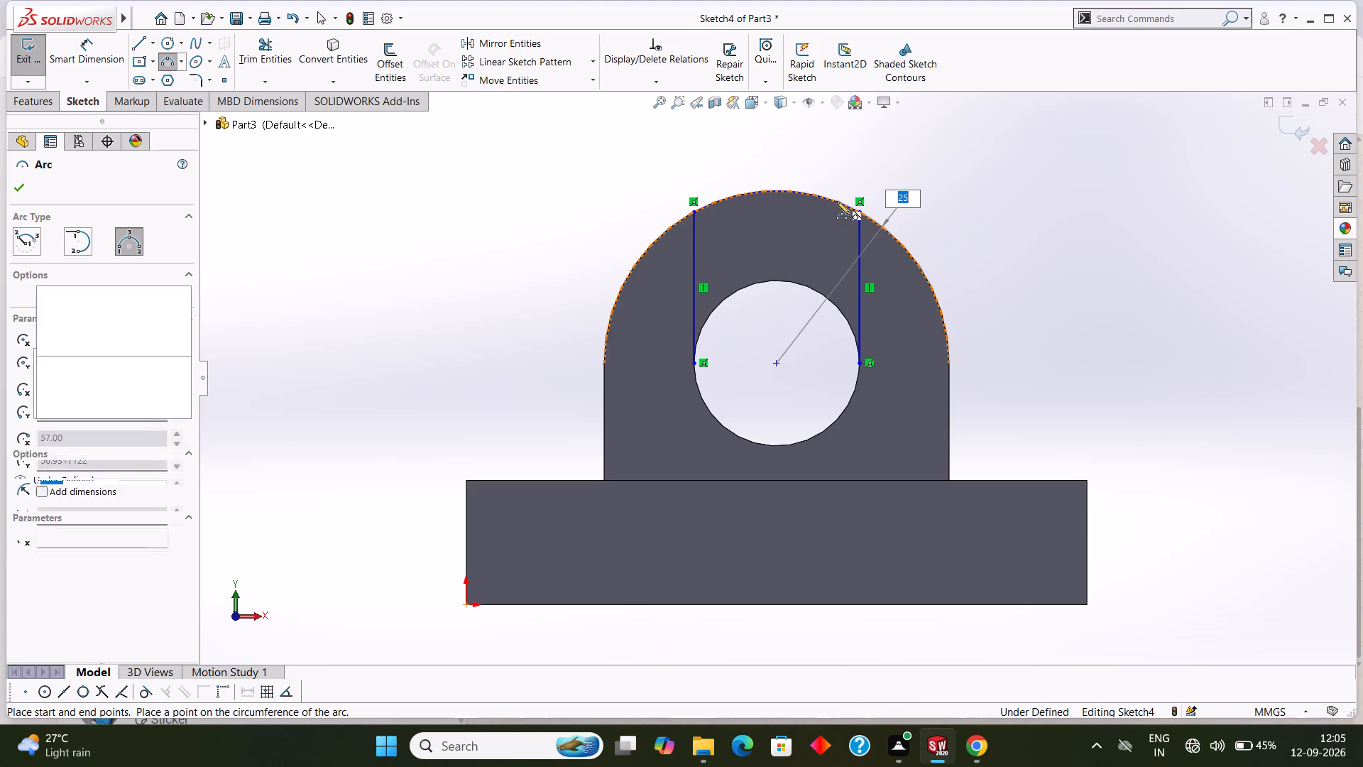
click(15, 185)
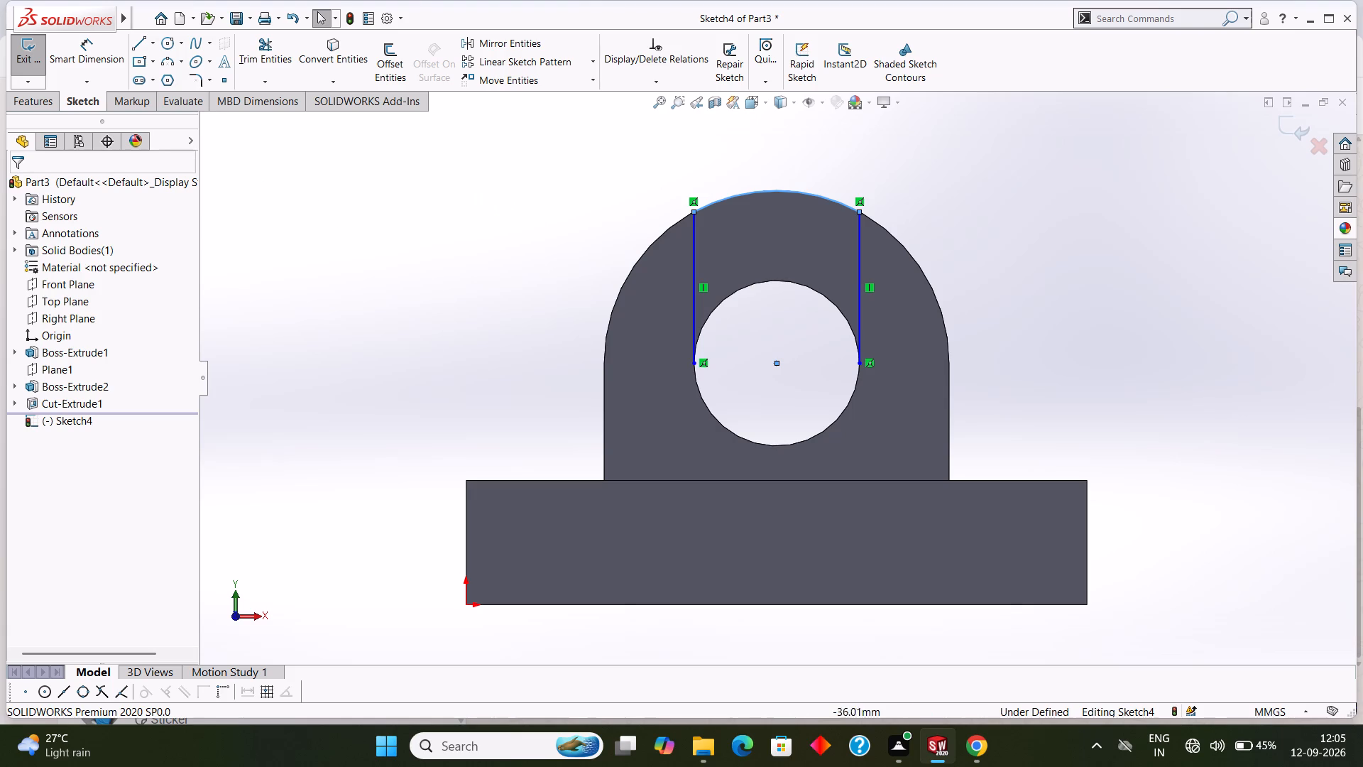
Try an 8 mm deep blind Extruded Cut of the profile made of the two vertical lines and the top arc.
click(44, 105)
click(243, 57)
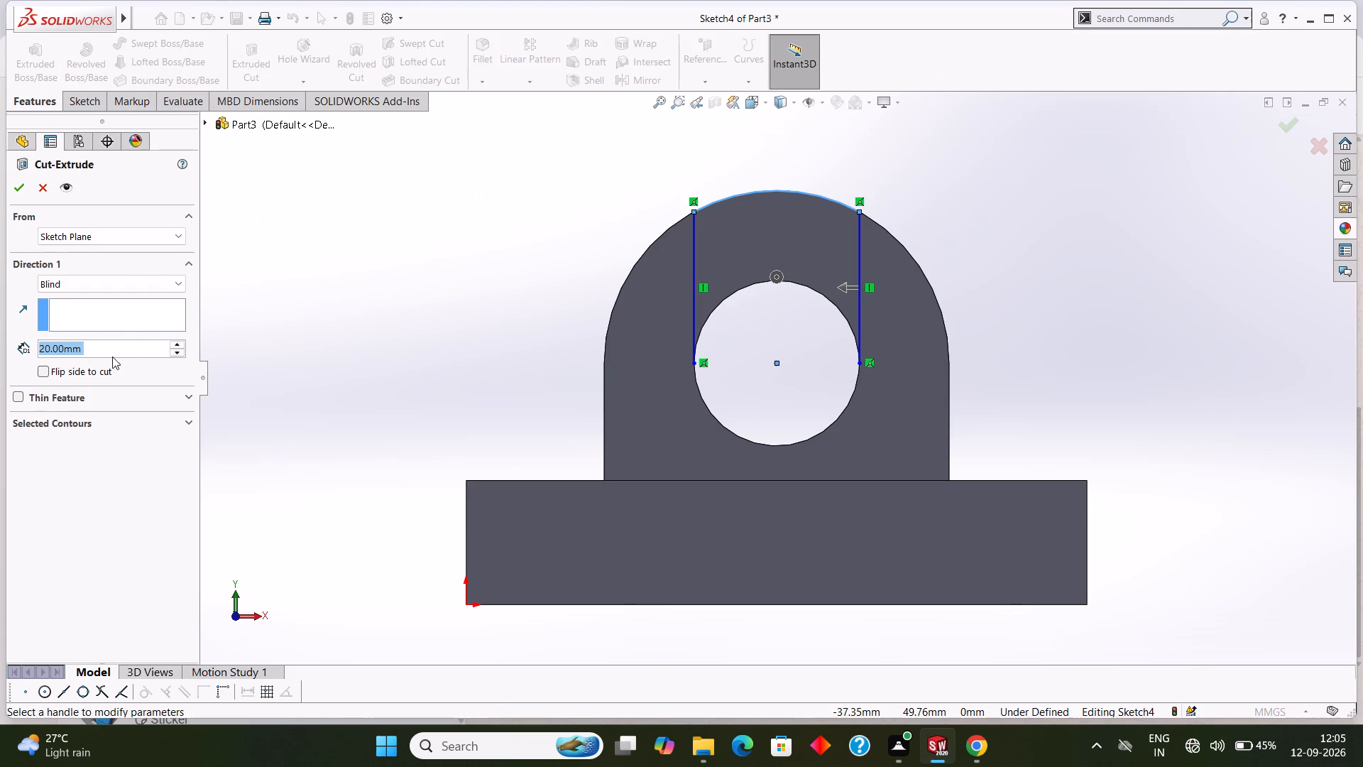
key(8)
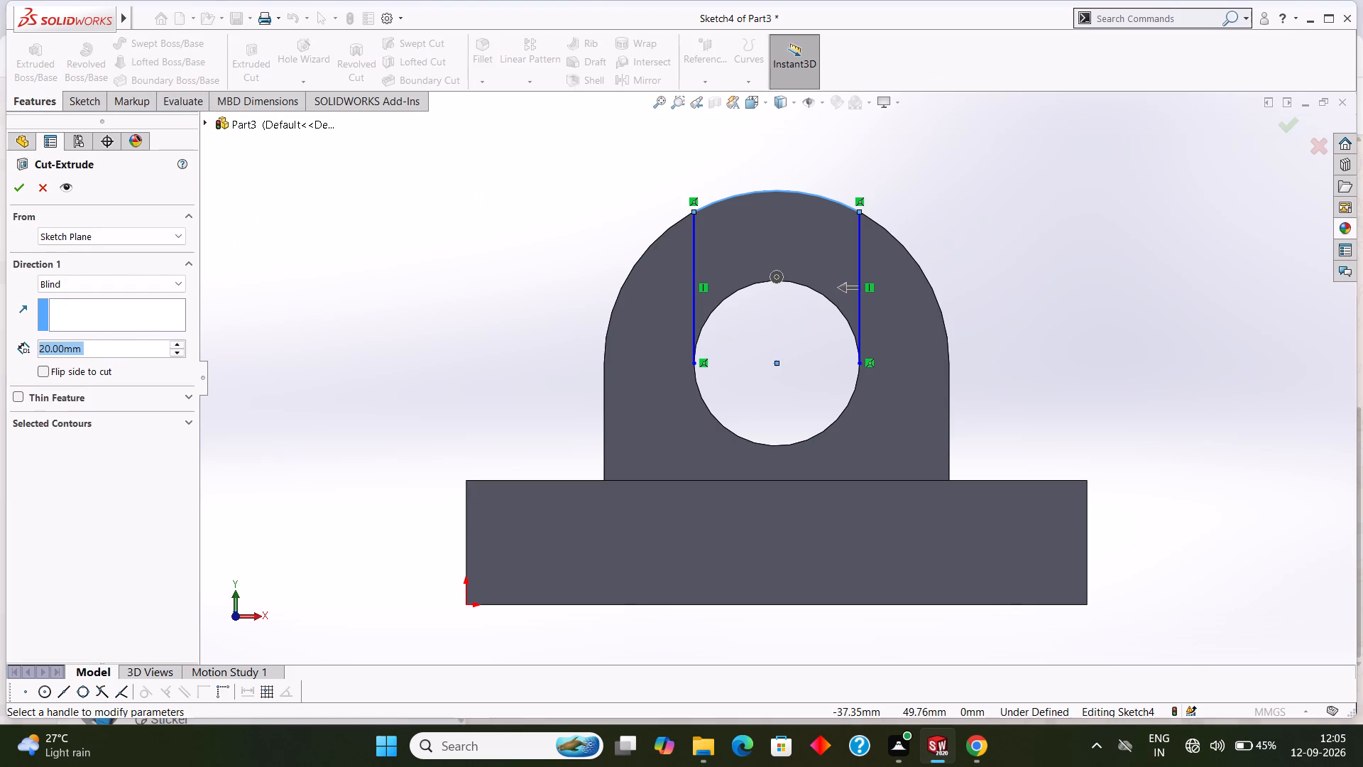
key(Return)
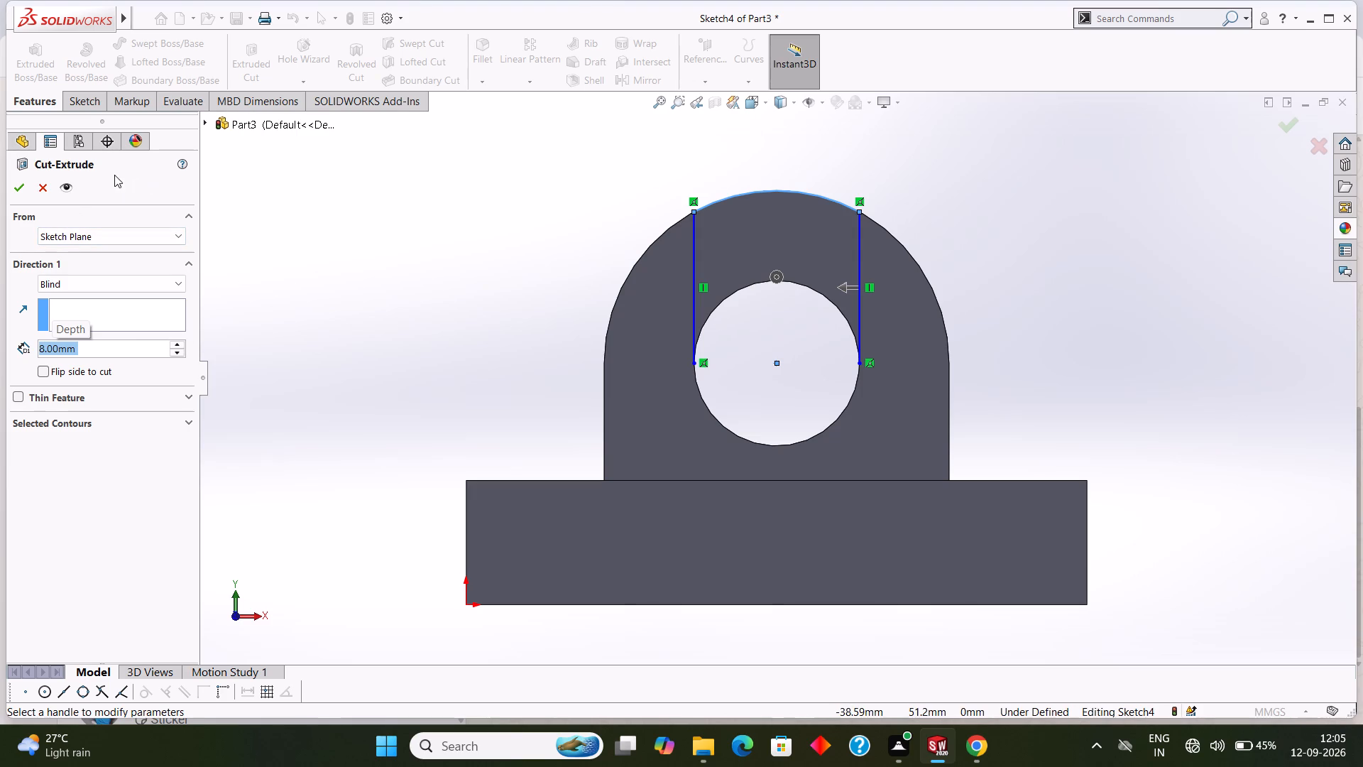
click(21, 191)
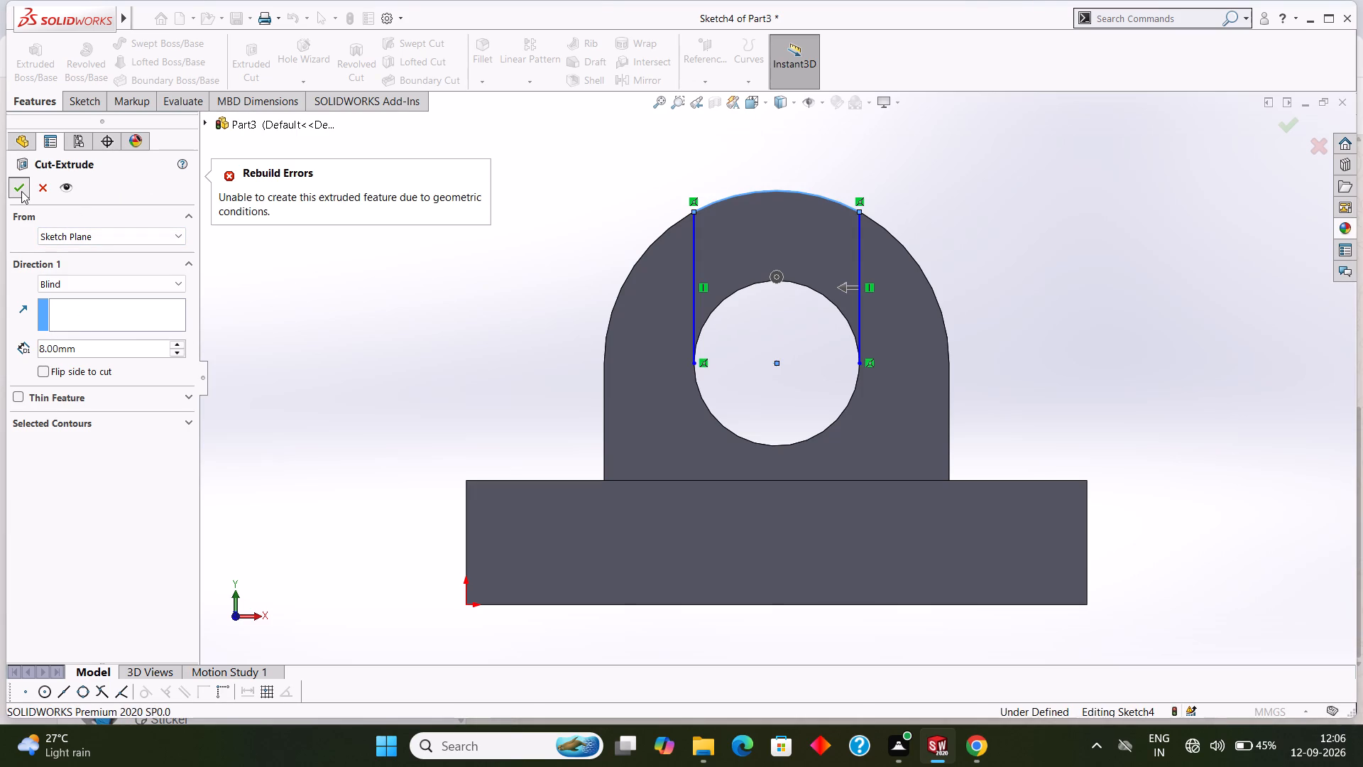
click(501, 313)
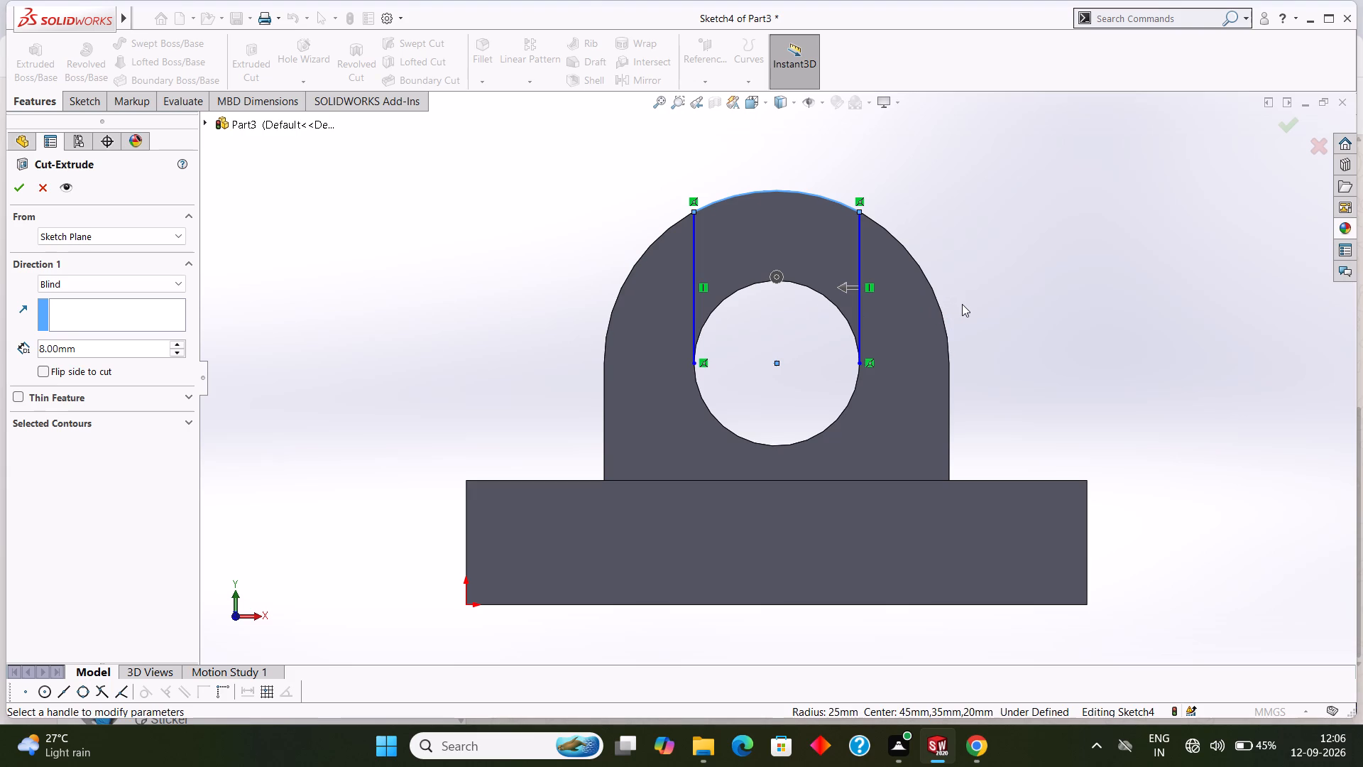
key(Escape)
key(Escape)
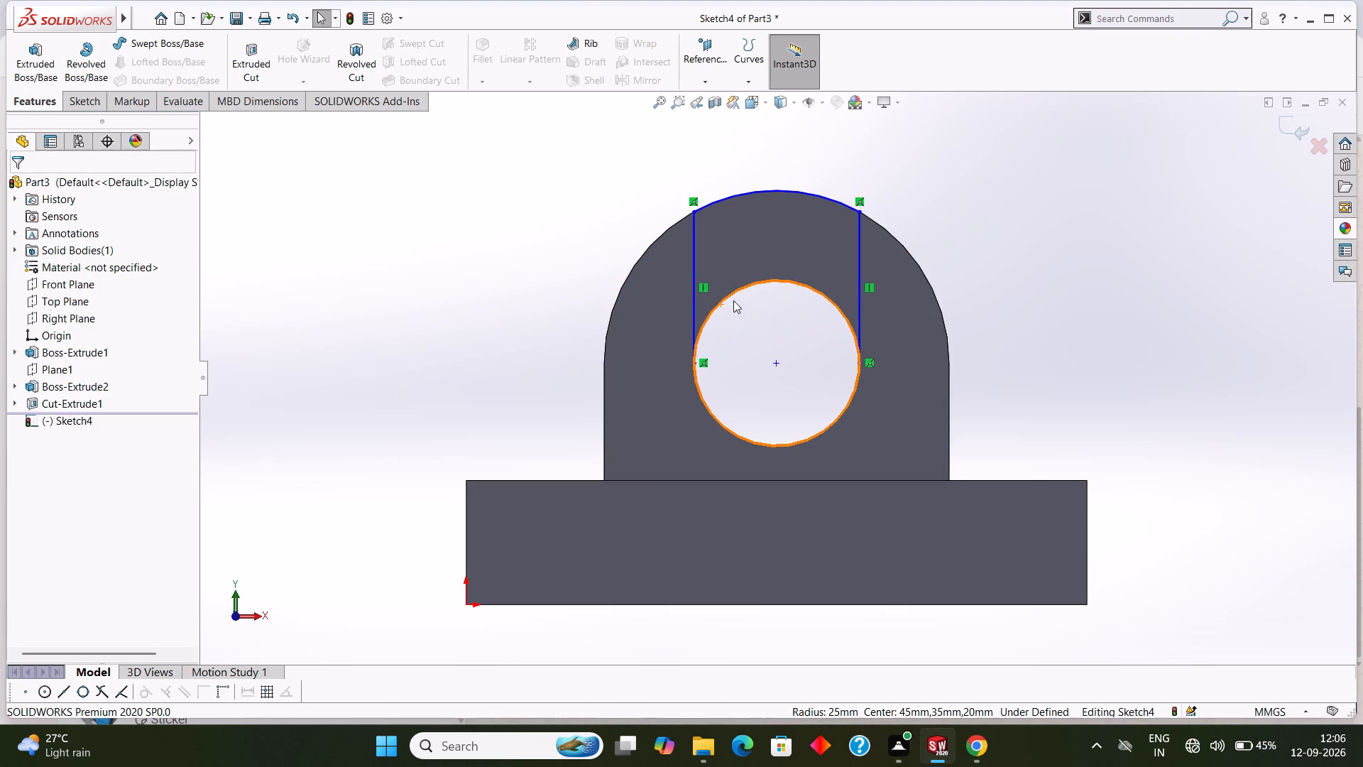
Close the profile between the lines' lower ends with a three-point arc of 12 mm radius along the hole's upper half.
click(71, 99)
click(162, 54)
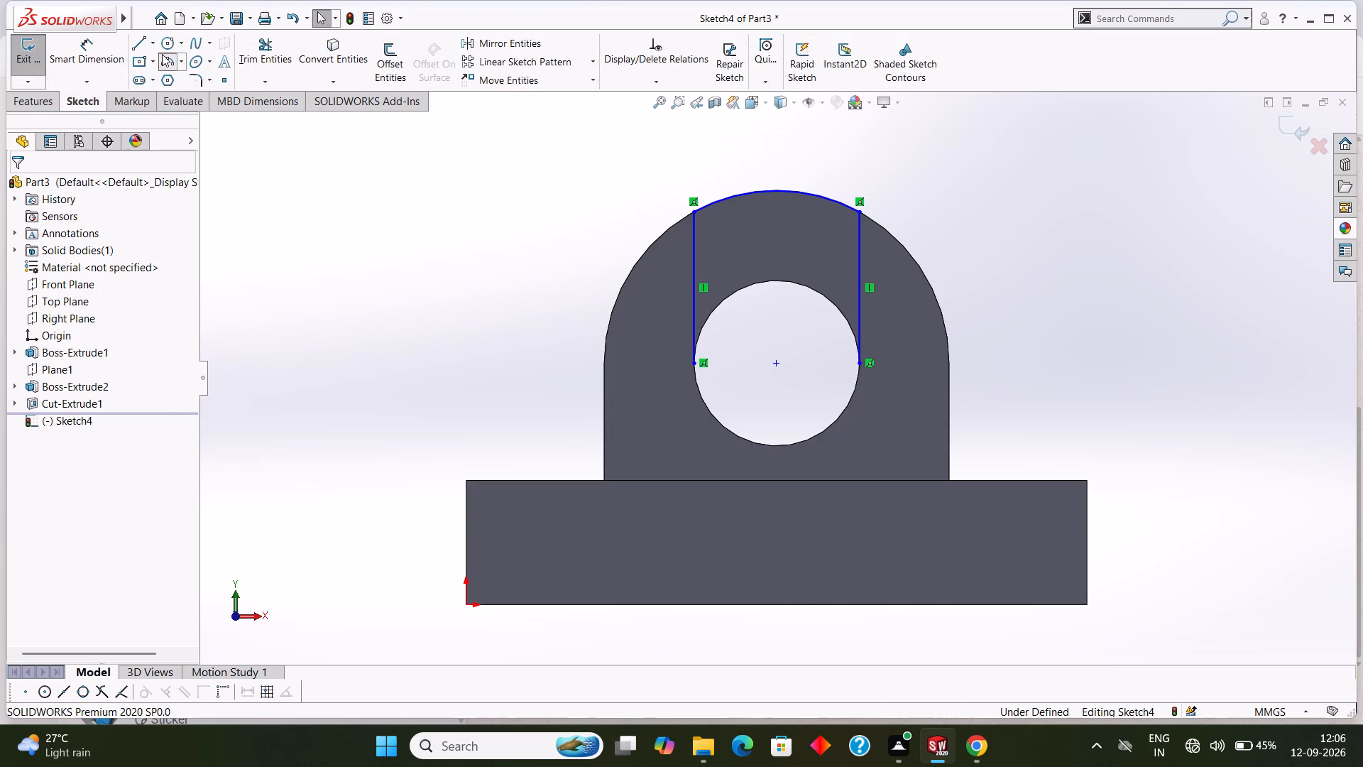
click(697, 361)
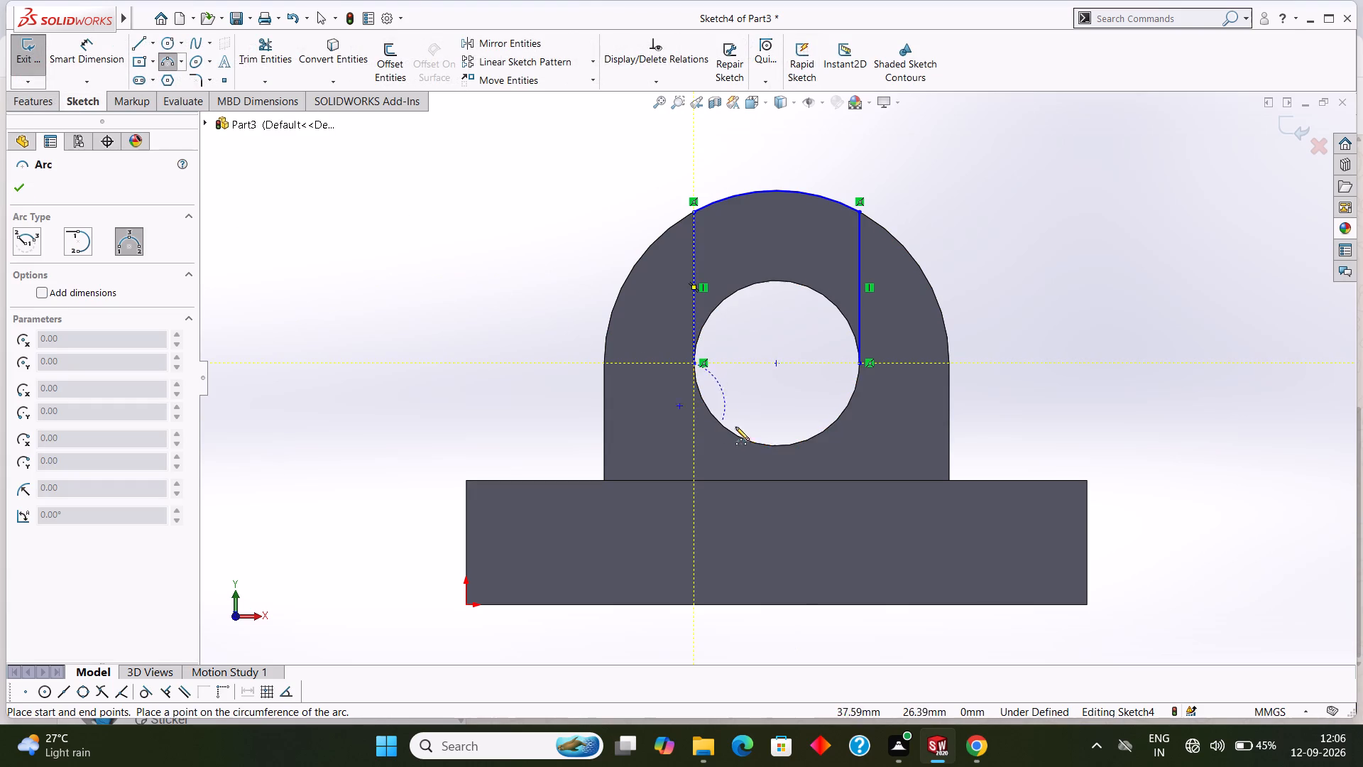
click(856, 361)
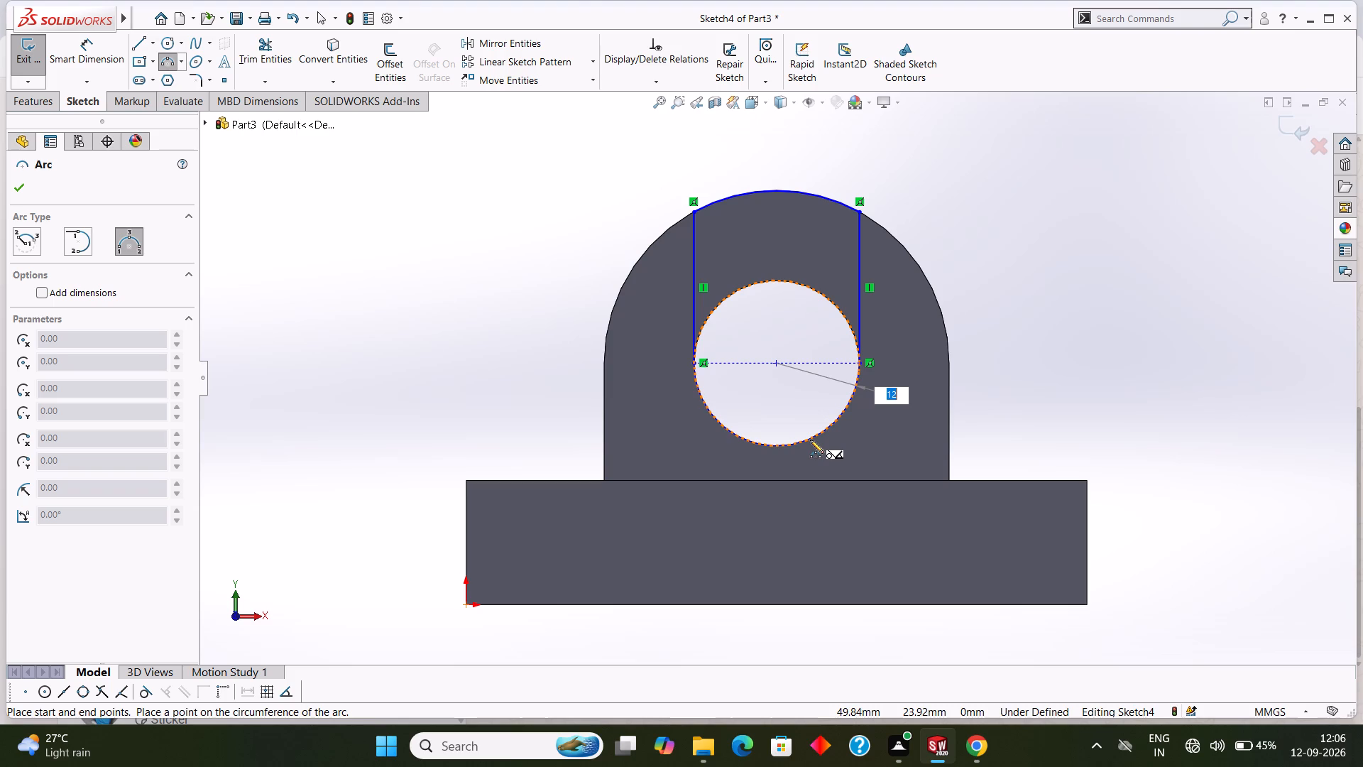
click(743, 284)
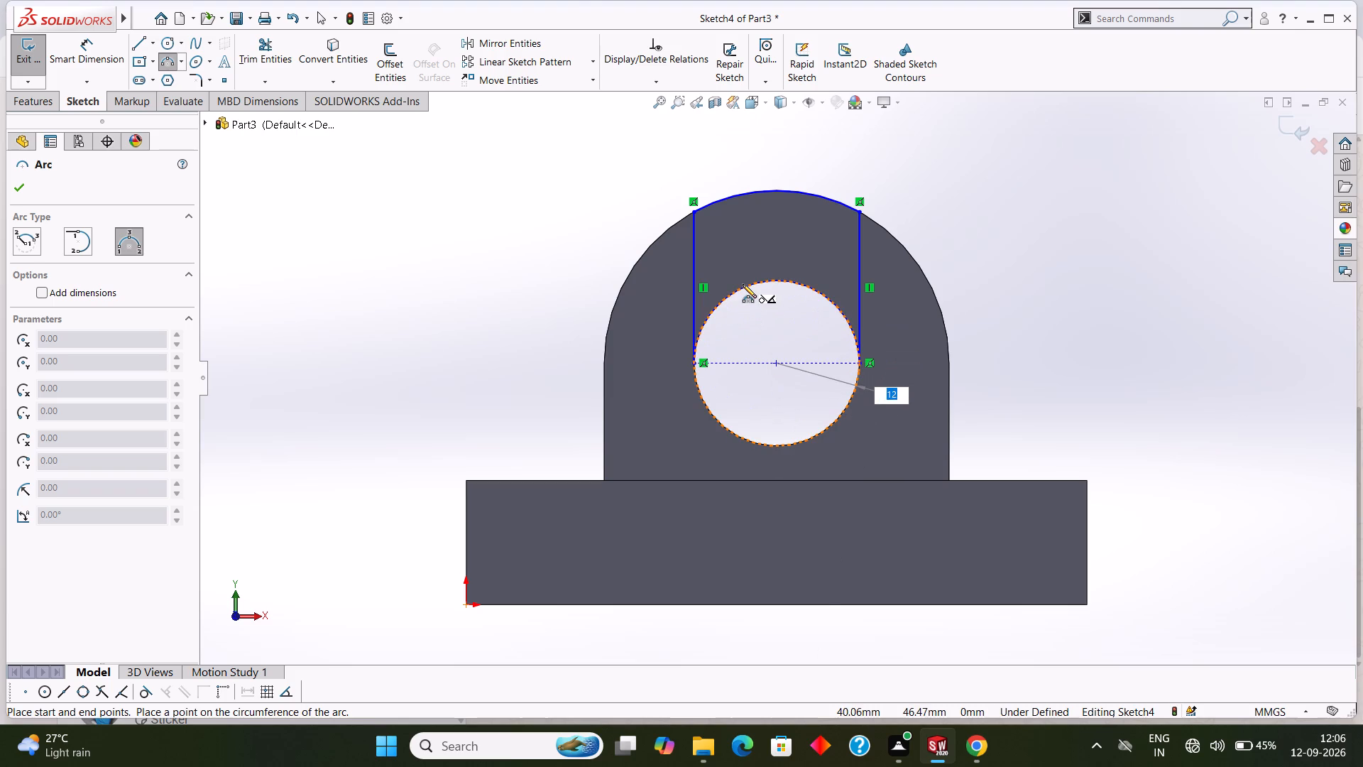
click(21, 192)
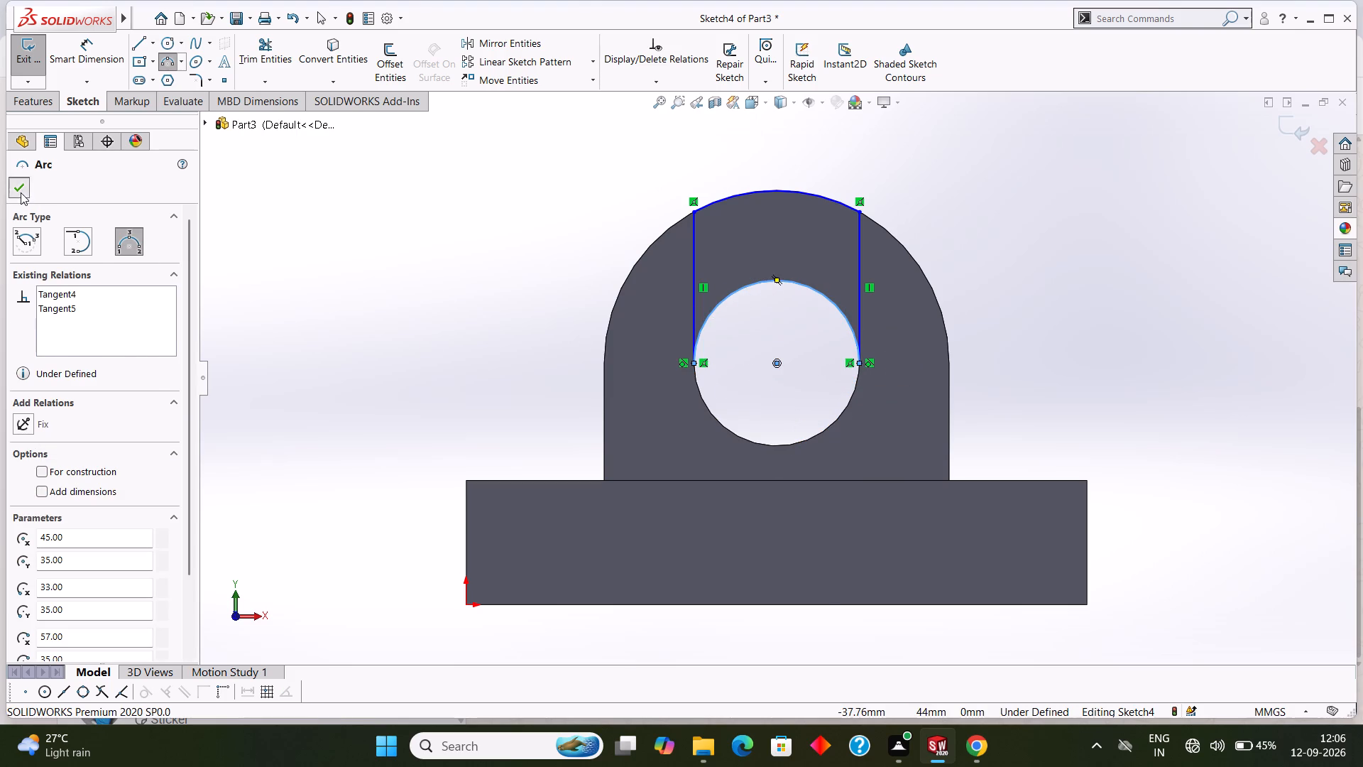
Cut the closed profile above the hole 8 mm deep into the upright with a blind Extruded Cut.
click(40, 105)
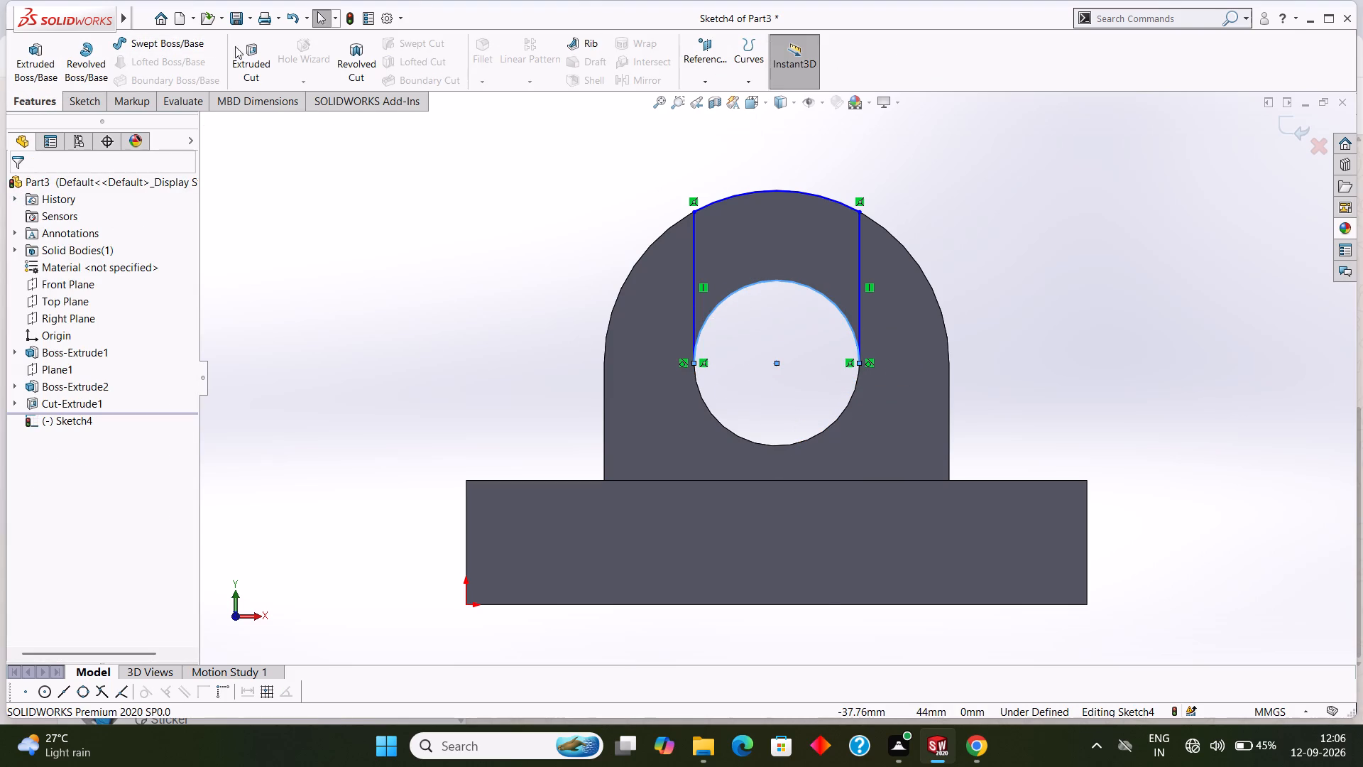
click(258, 54)
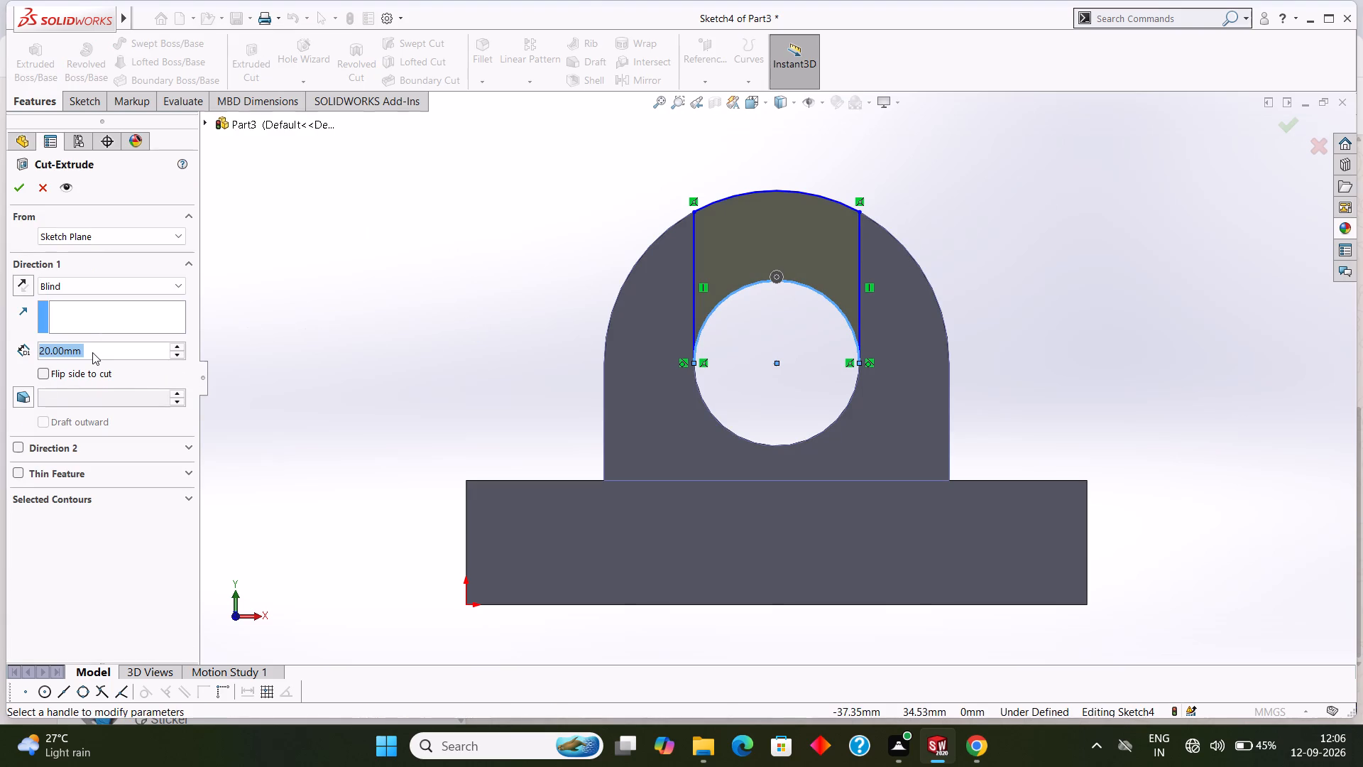
key(8)
key(Return)
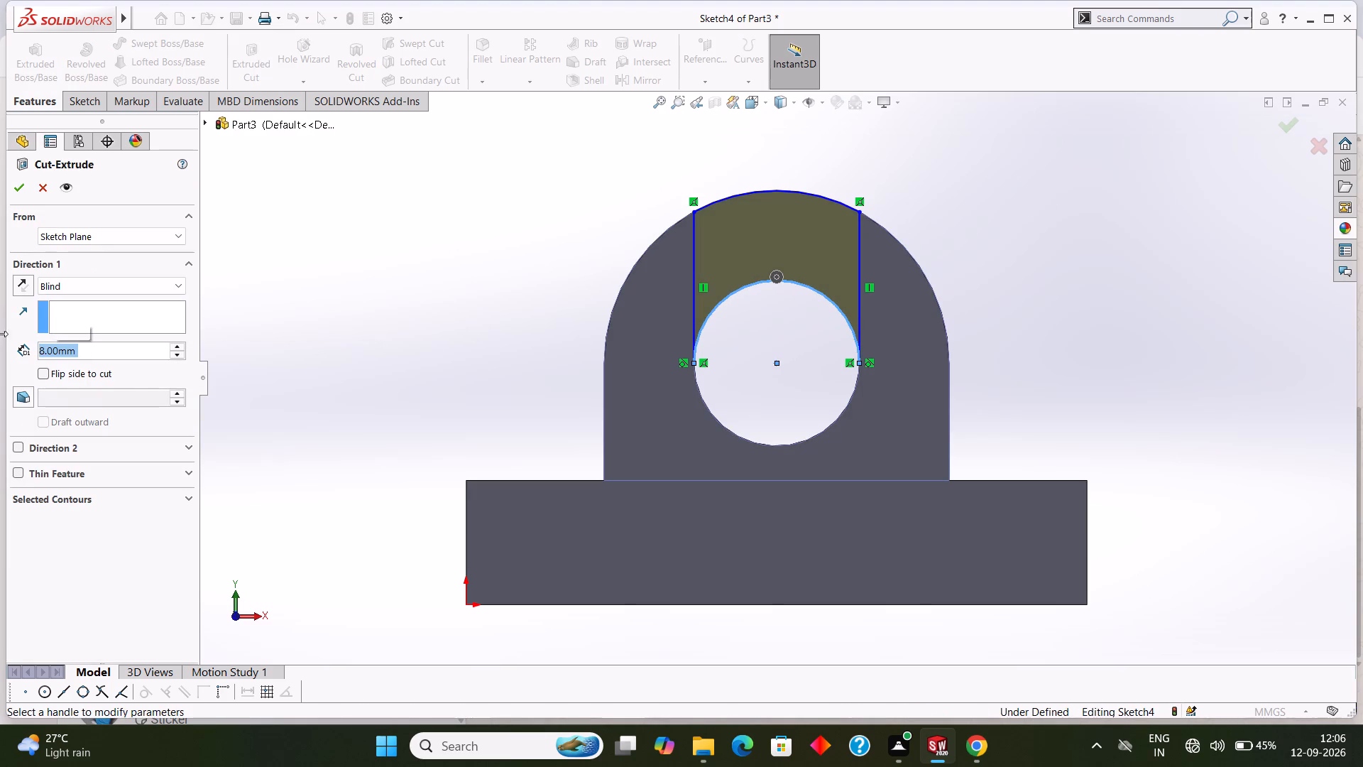
click(19, 186)
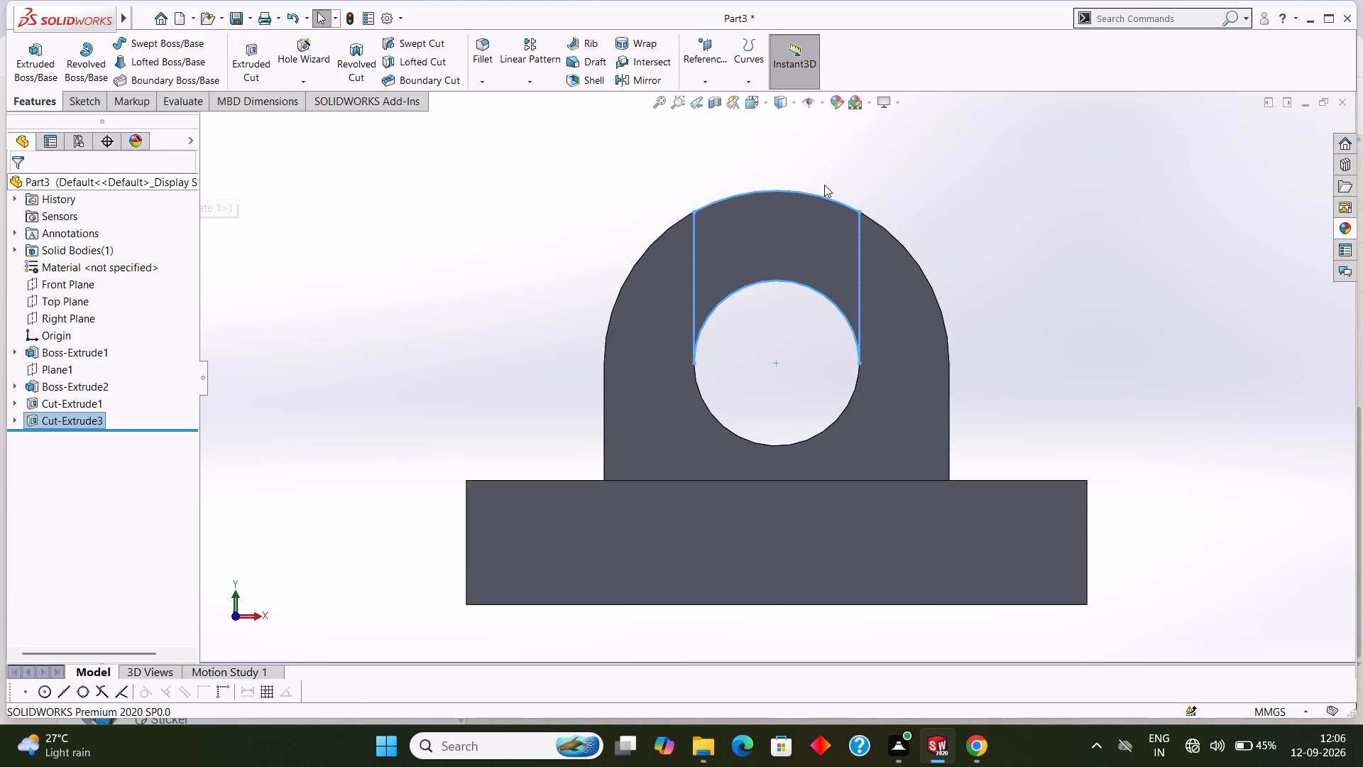
click(1064, 149)
Examine the recess above the upright's hole from several angles.
middle_drag(1134, 156, 1112, 276)
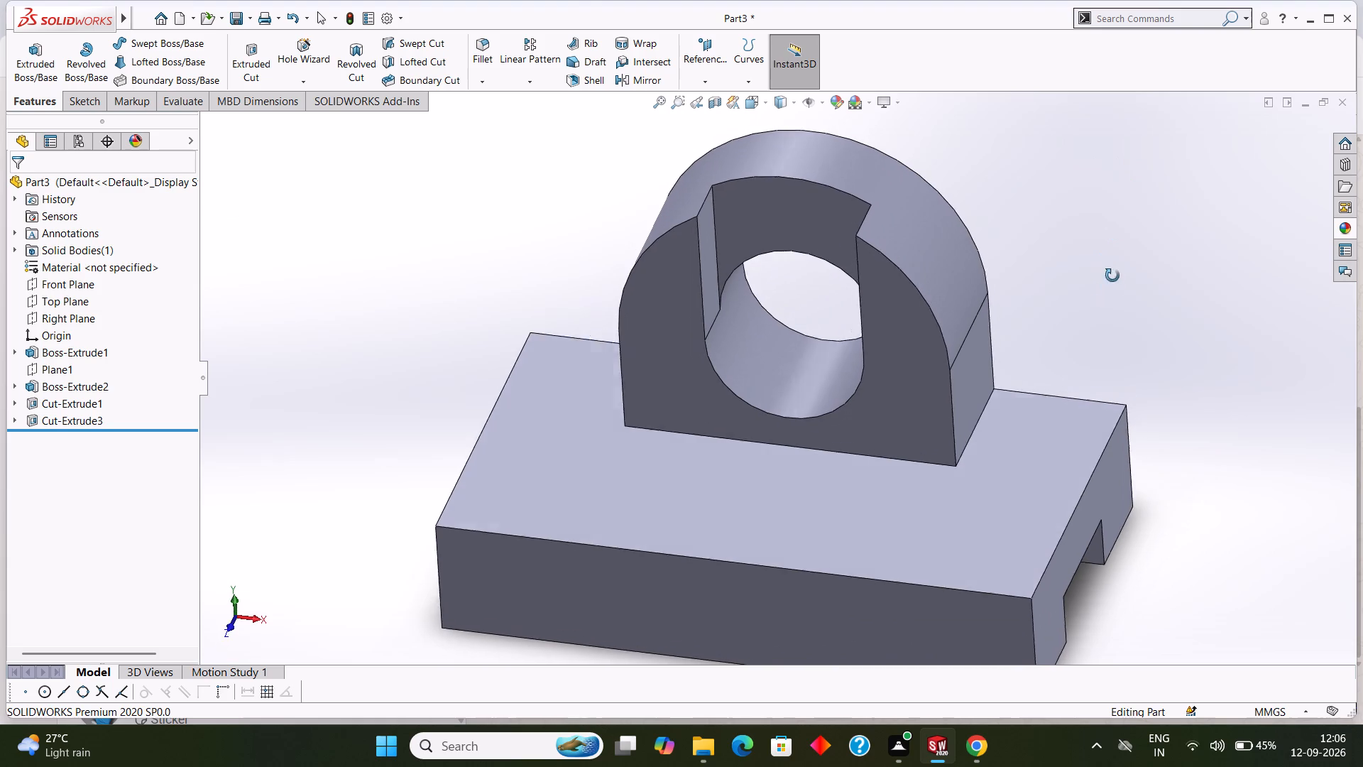
middle_drag(1112, 276, 1119, 244)
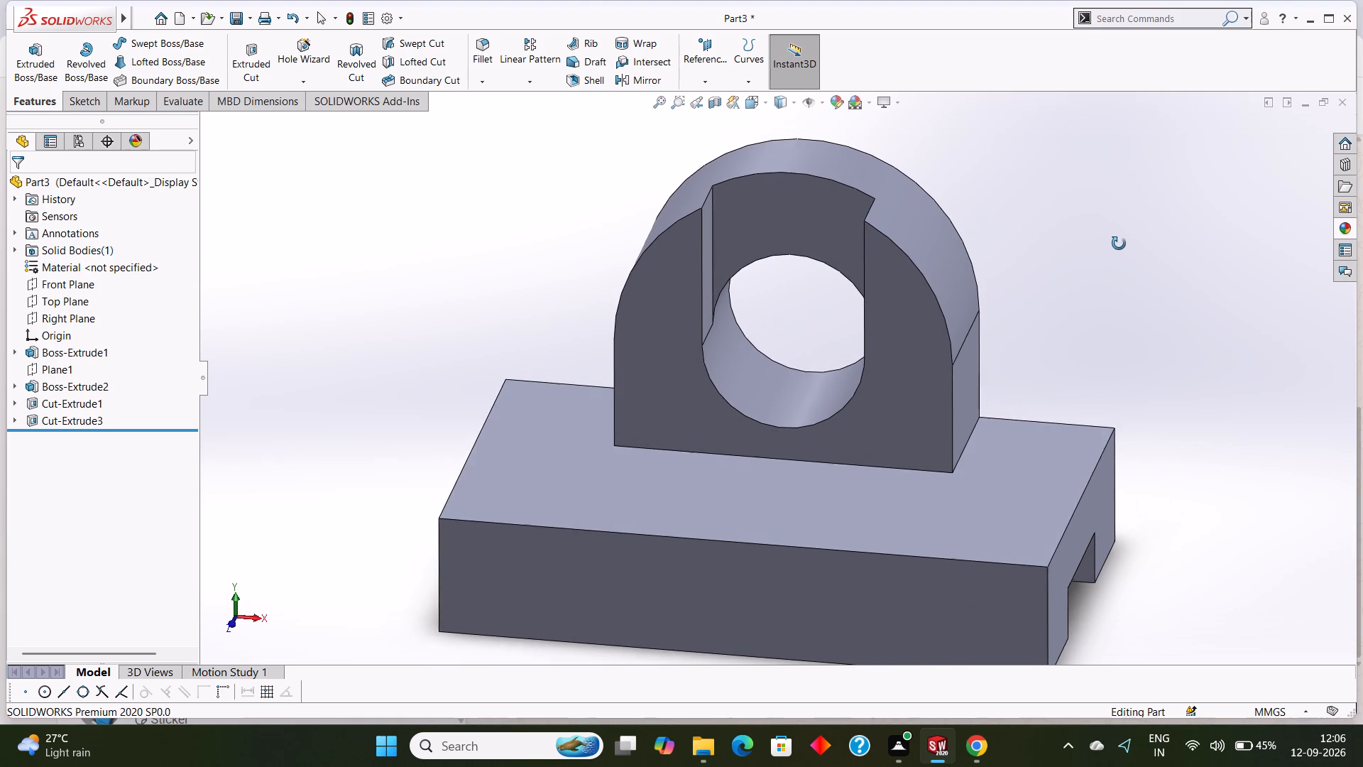
middle_drag(1119, 244, 1120, 256)
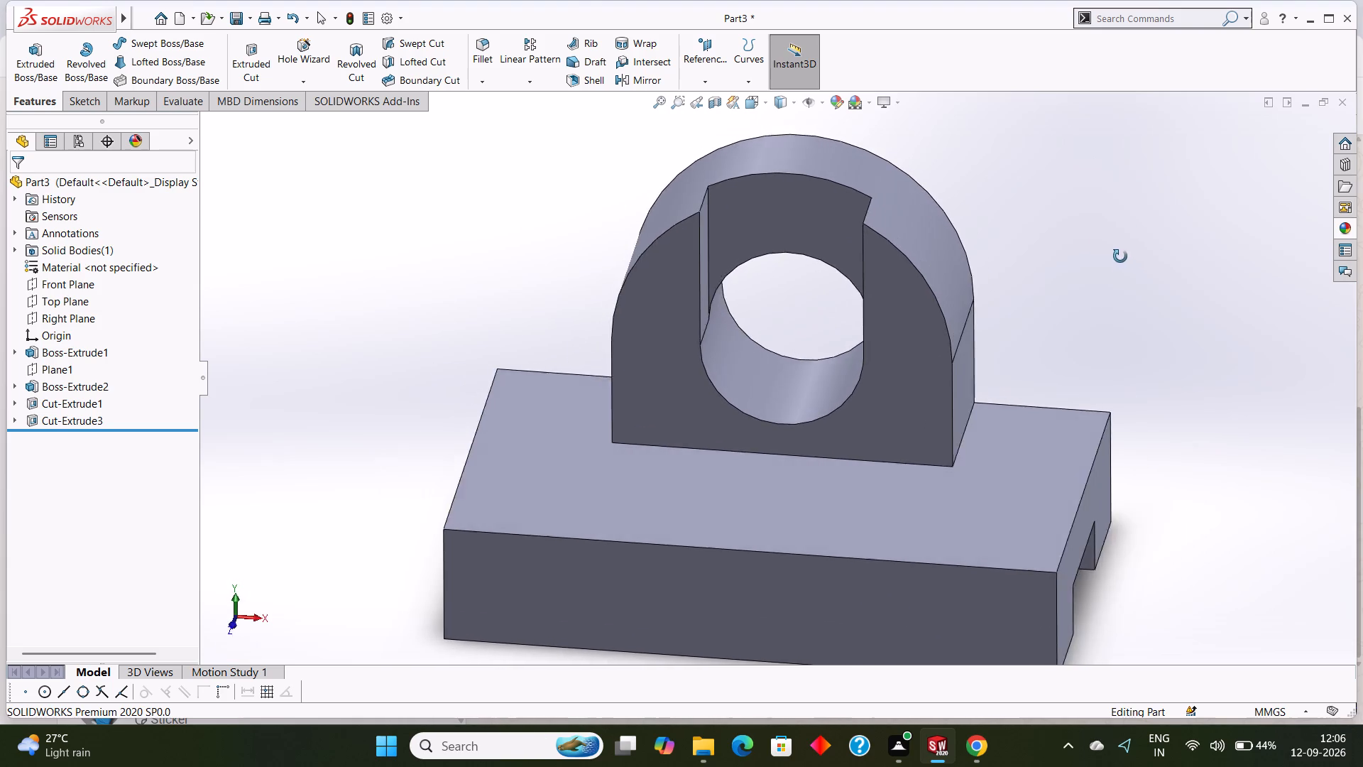
middle_drag(1120, 256, 1115, 222)
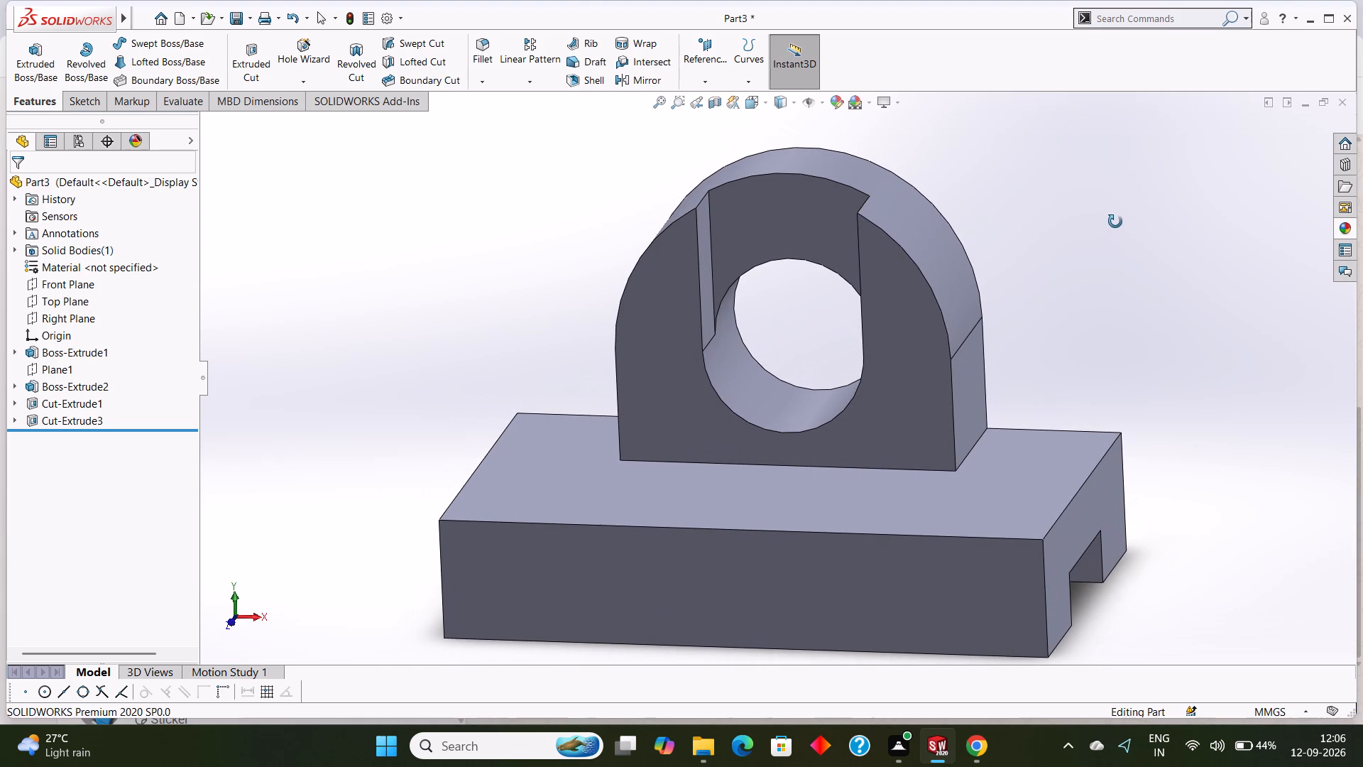
middle_drag(1115, 222, 1115, 244)
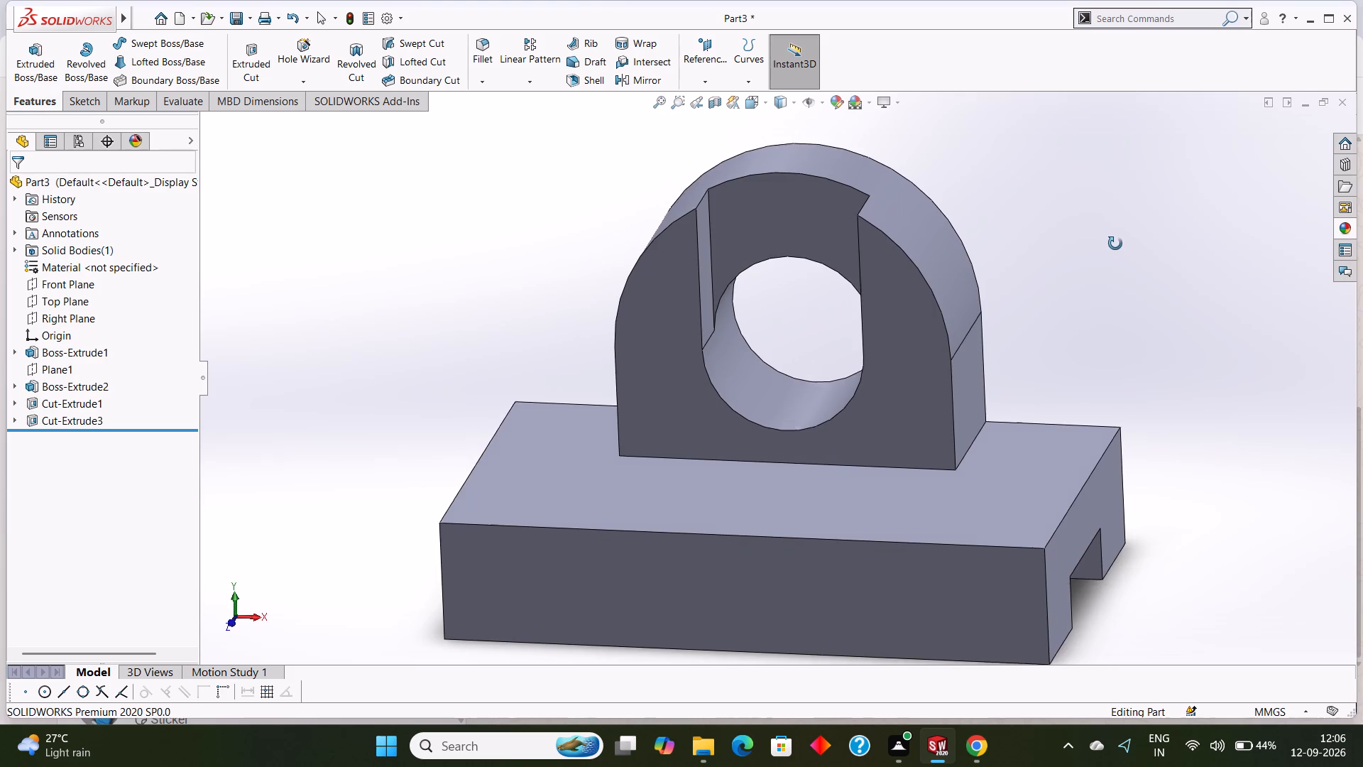
middle_drag(1115, 244, 1117, 225)
middle_click(1117, 225)
middle_click(1117, 225)
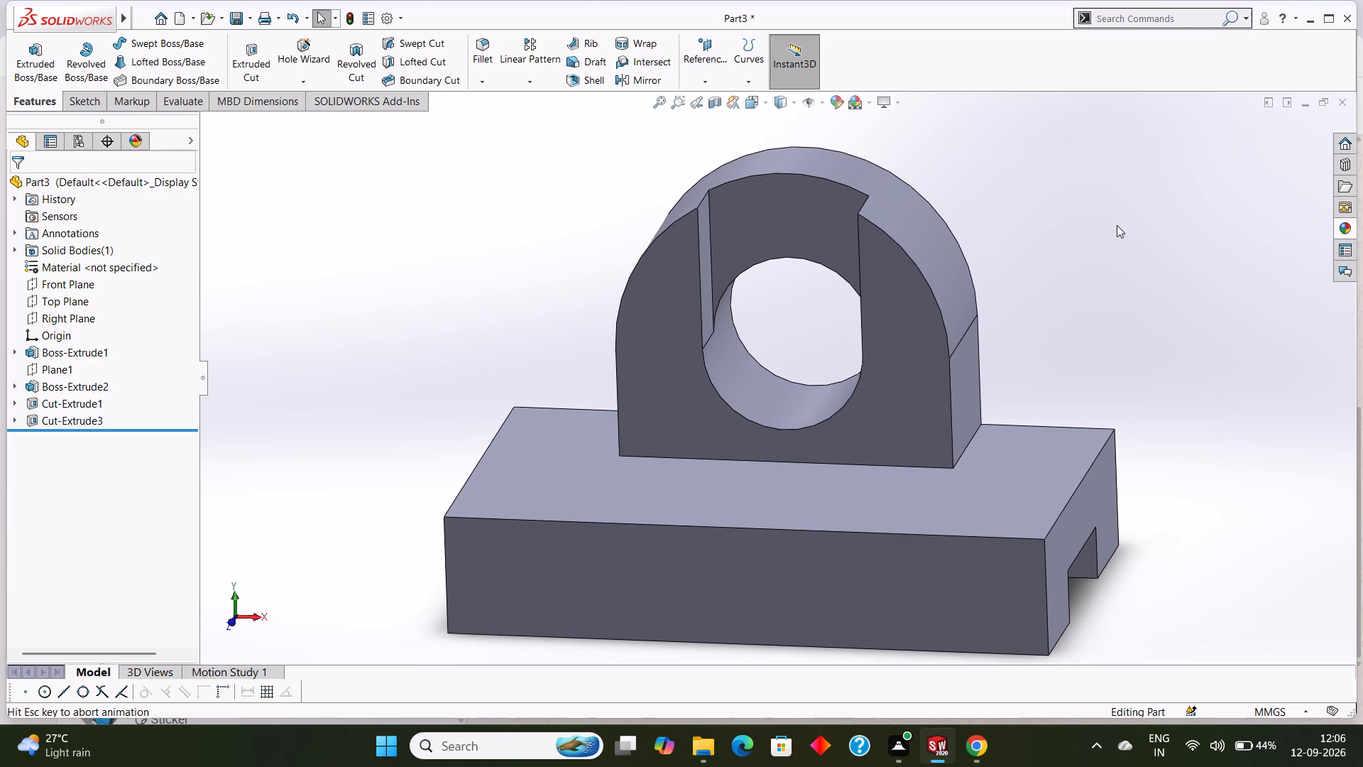
middle_click(1117, 225)
Start a sketch on the base block's top face, viewed face-on.
click(743, 488)
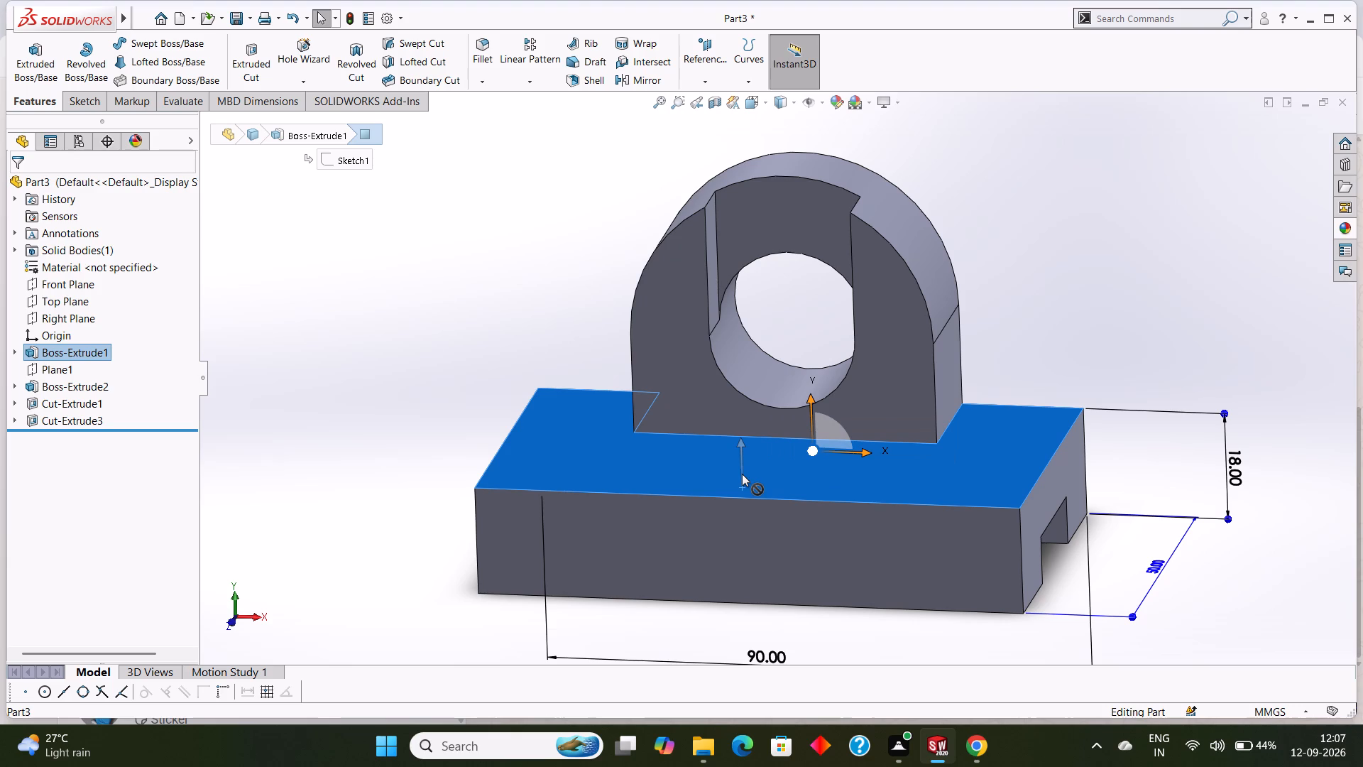
key(ctrl+8)
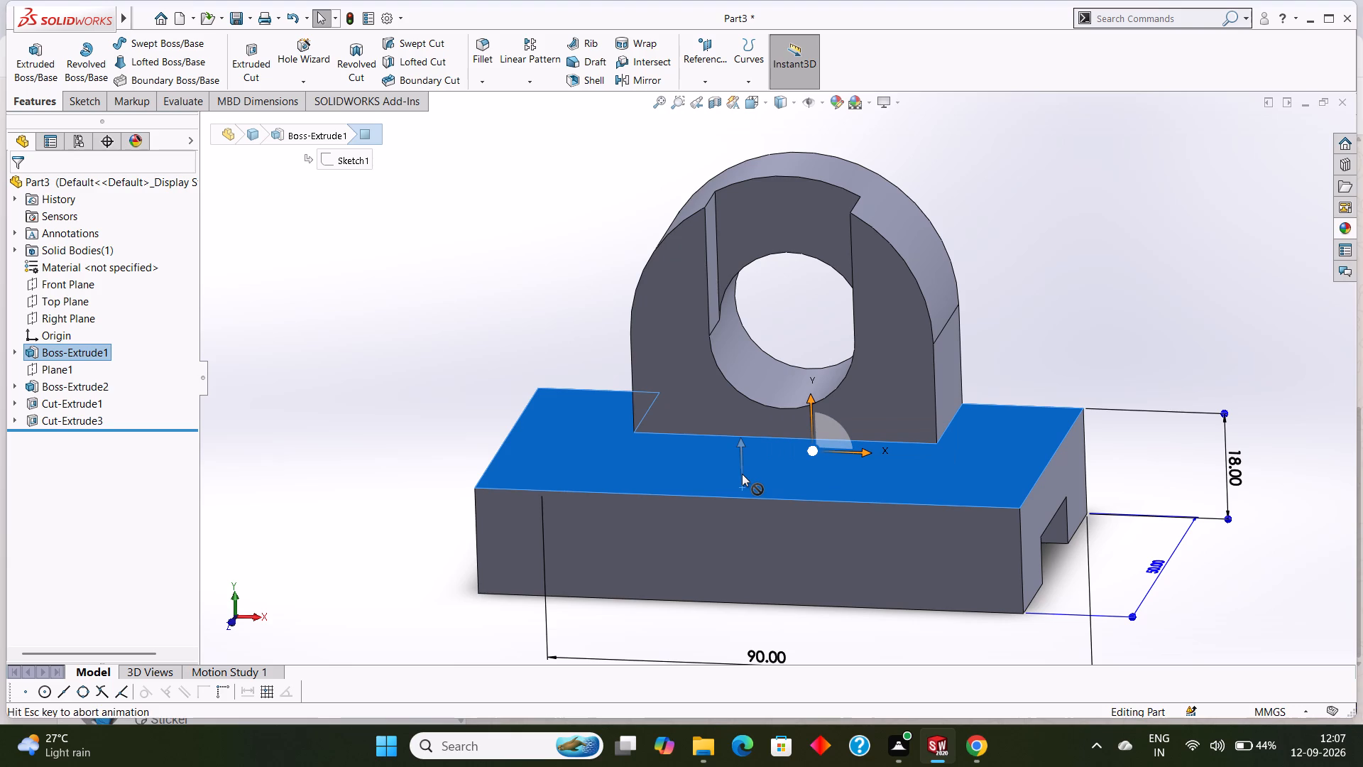
key(Escape)
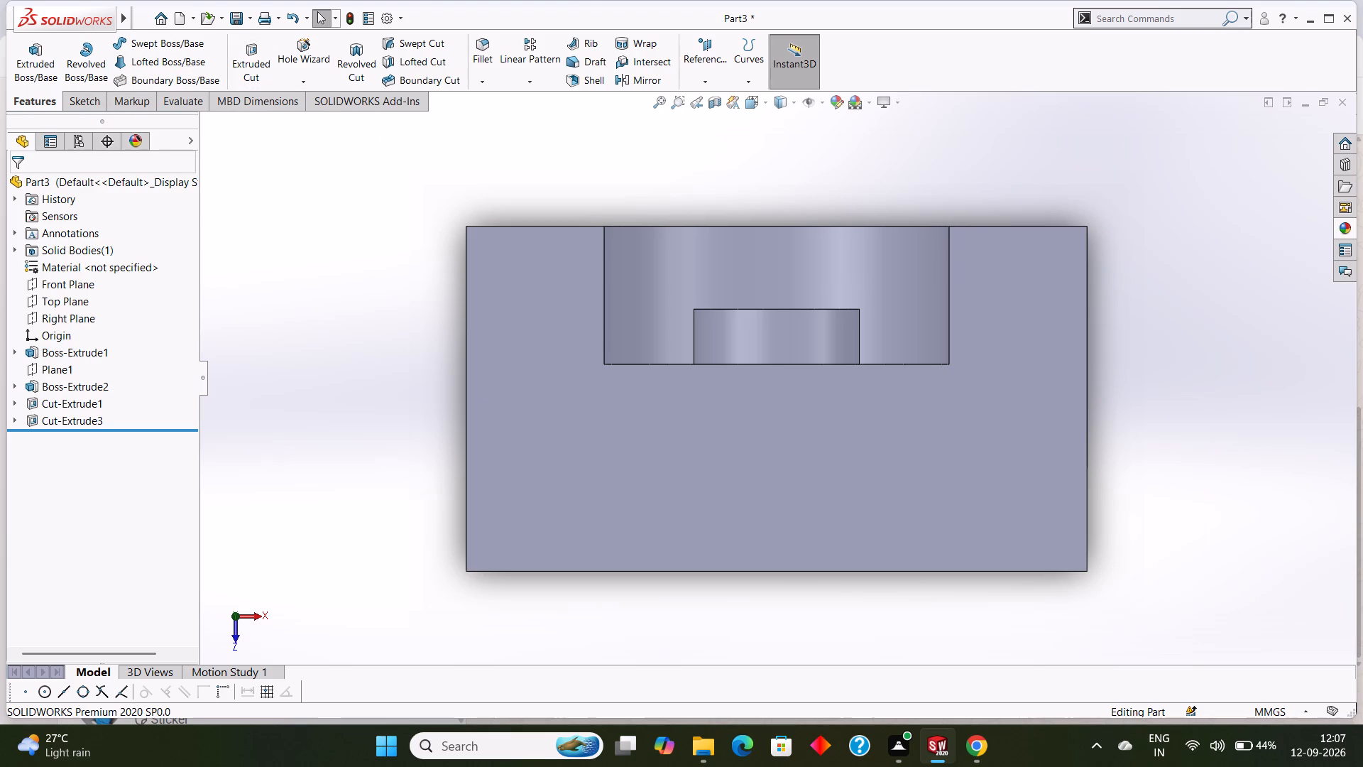
right_click(813, 477)
click(846, 408)
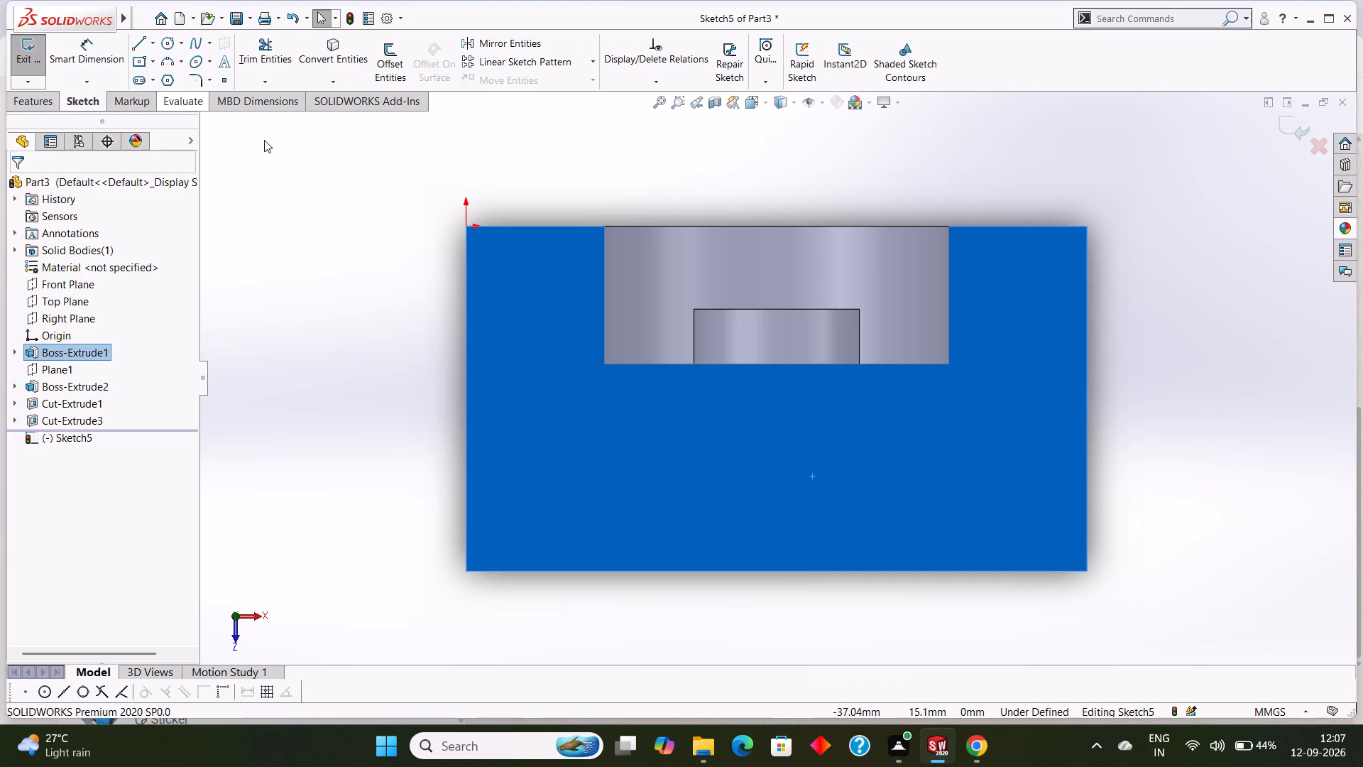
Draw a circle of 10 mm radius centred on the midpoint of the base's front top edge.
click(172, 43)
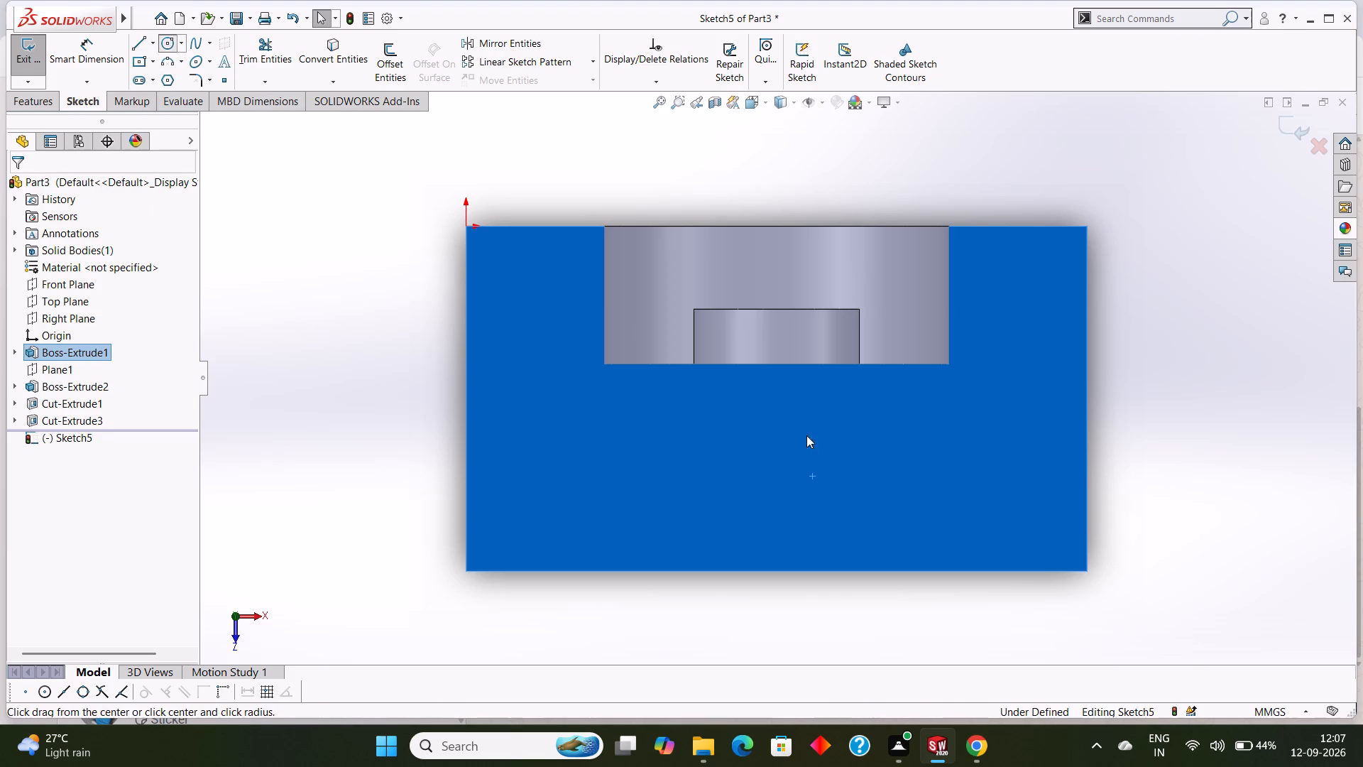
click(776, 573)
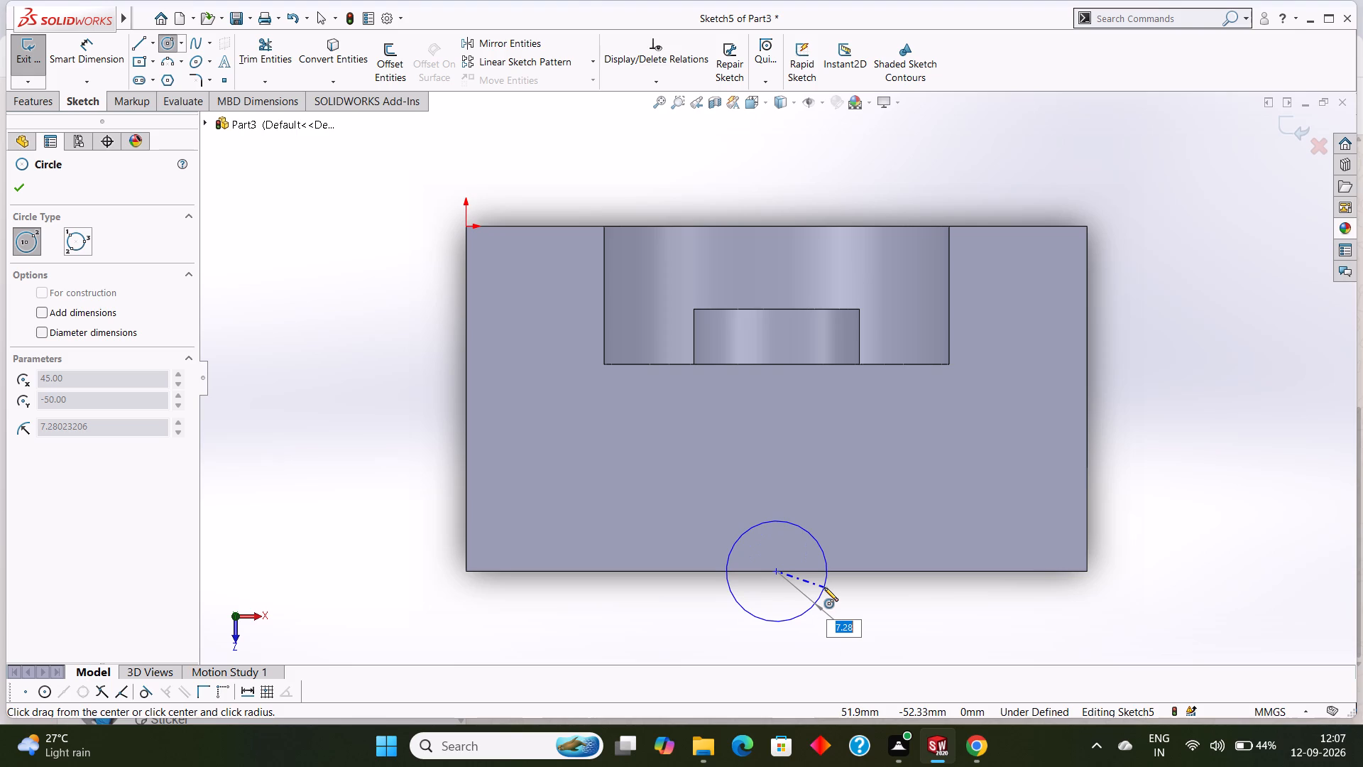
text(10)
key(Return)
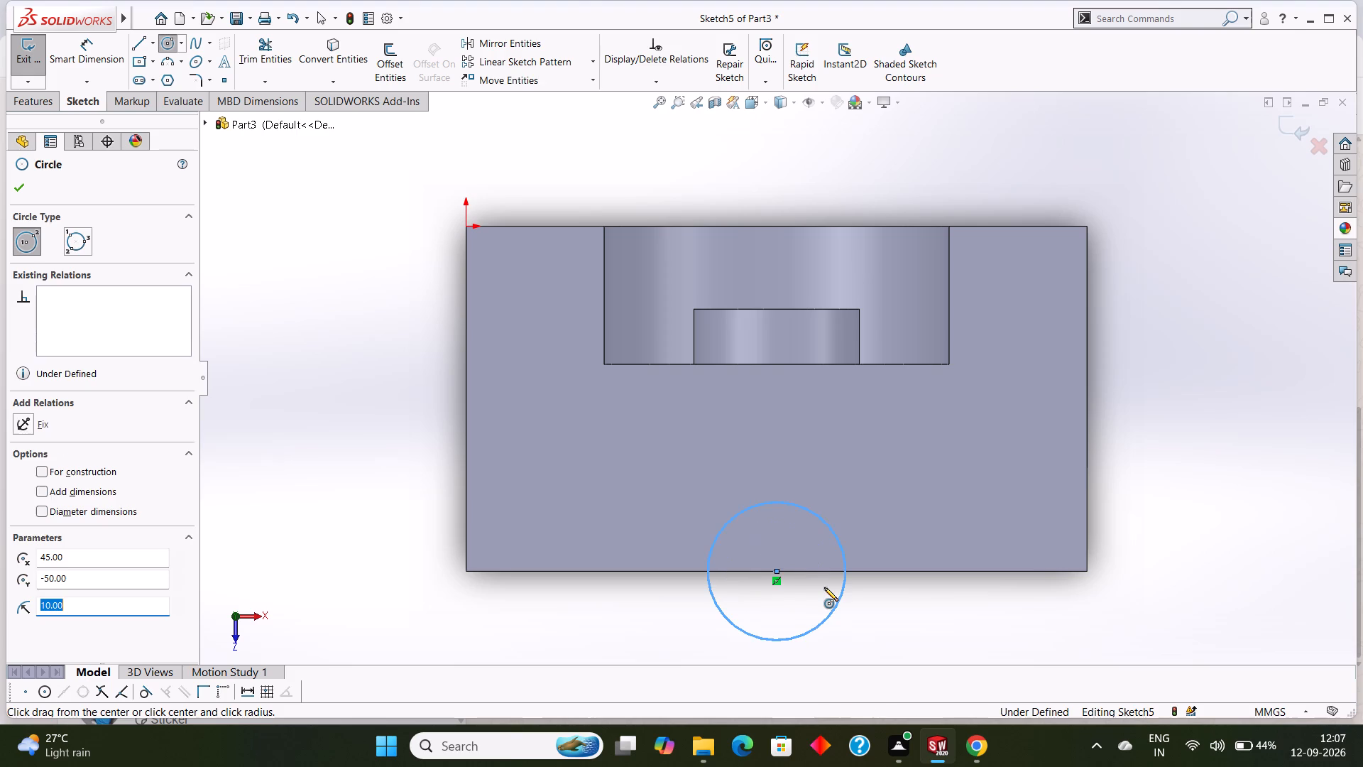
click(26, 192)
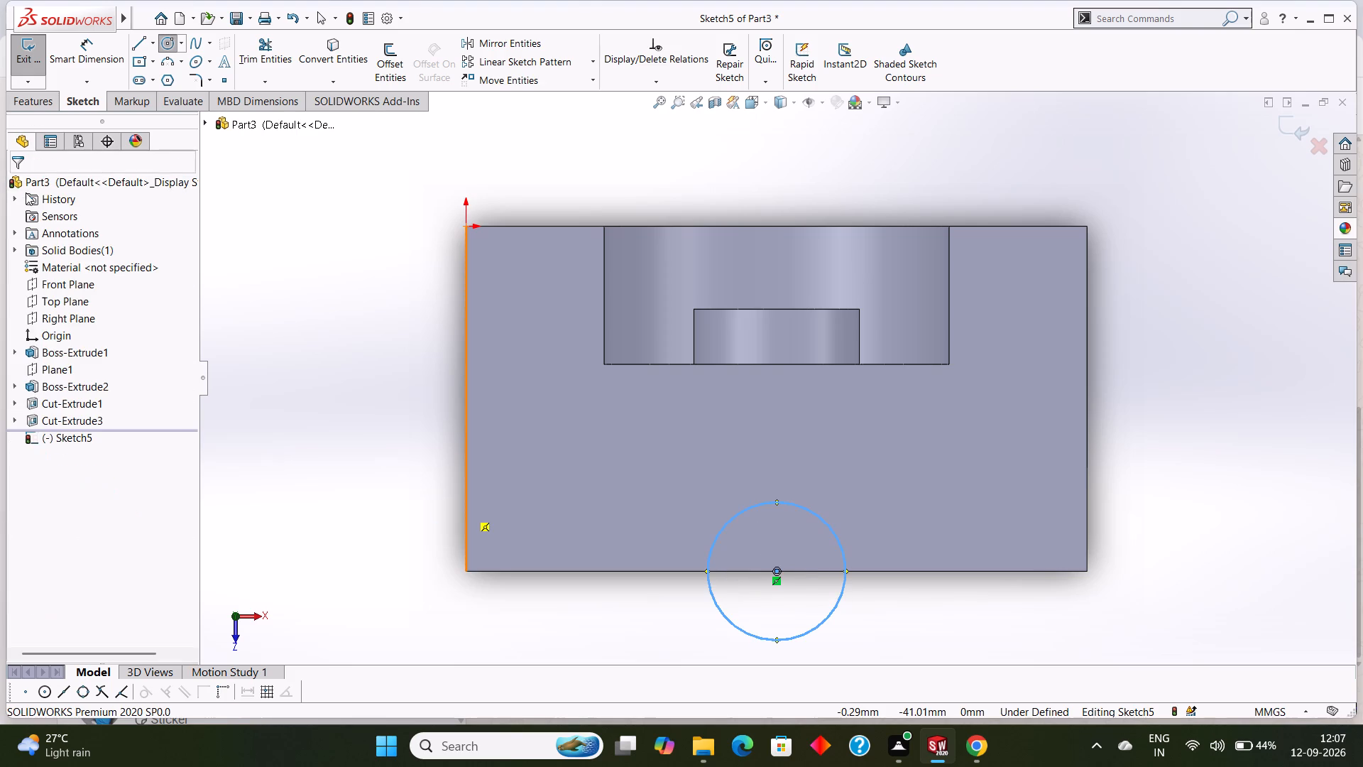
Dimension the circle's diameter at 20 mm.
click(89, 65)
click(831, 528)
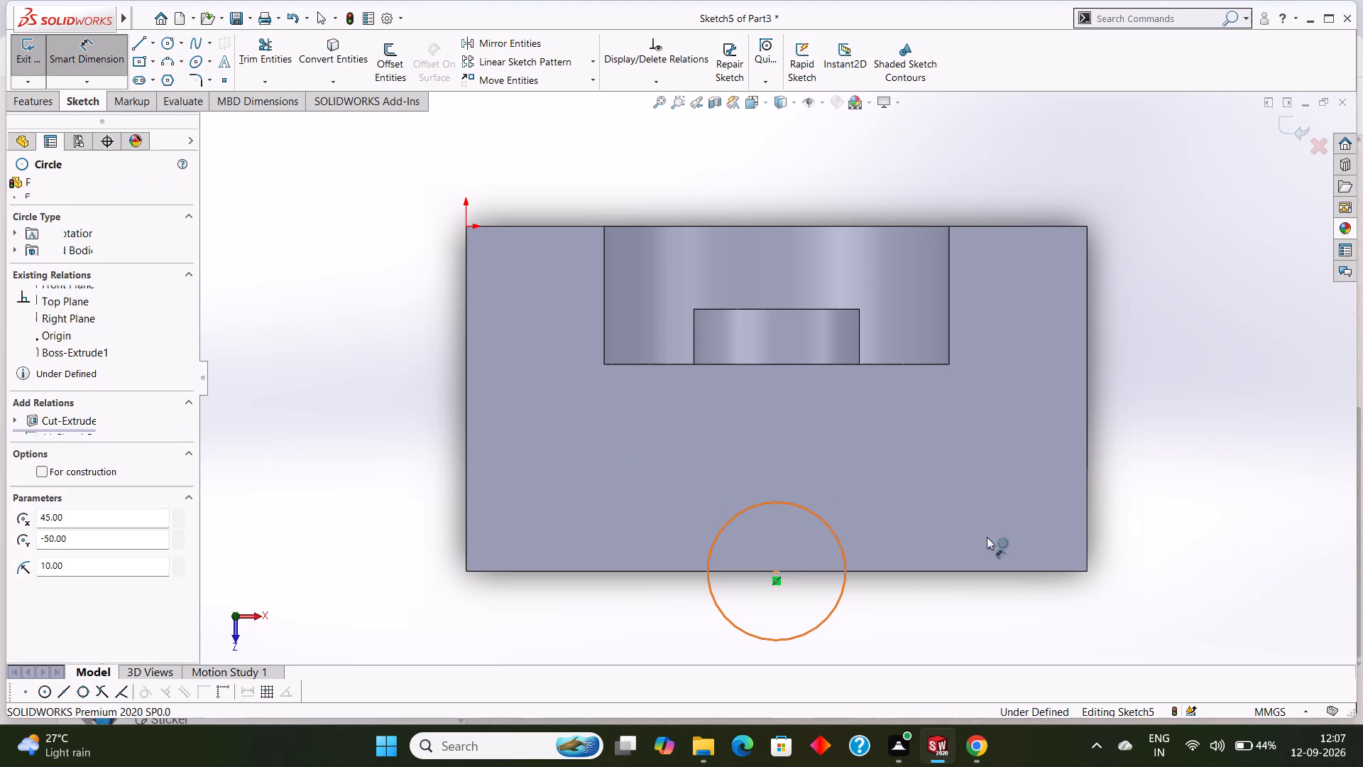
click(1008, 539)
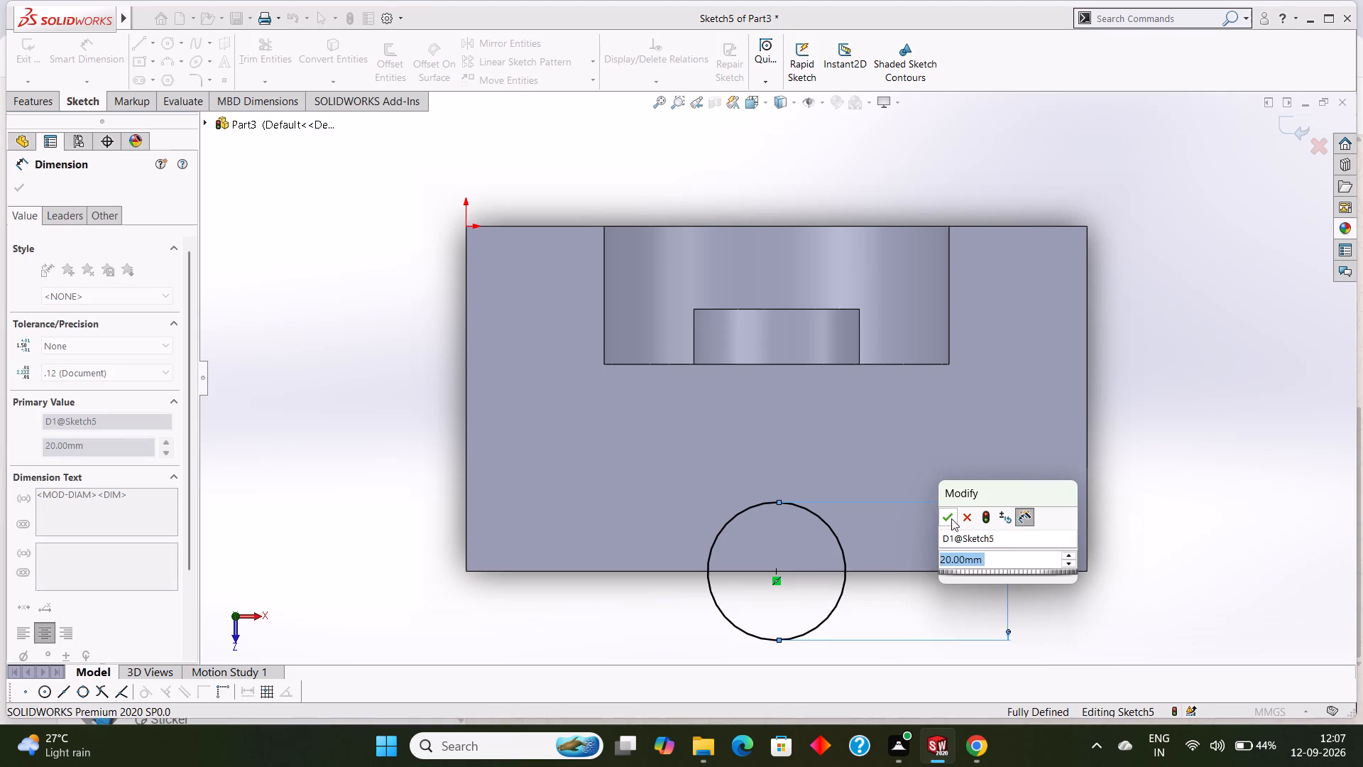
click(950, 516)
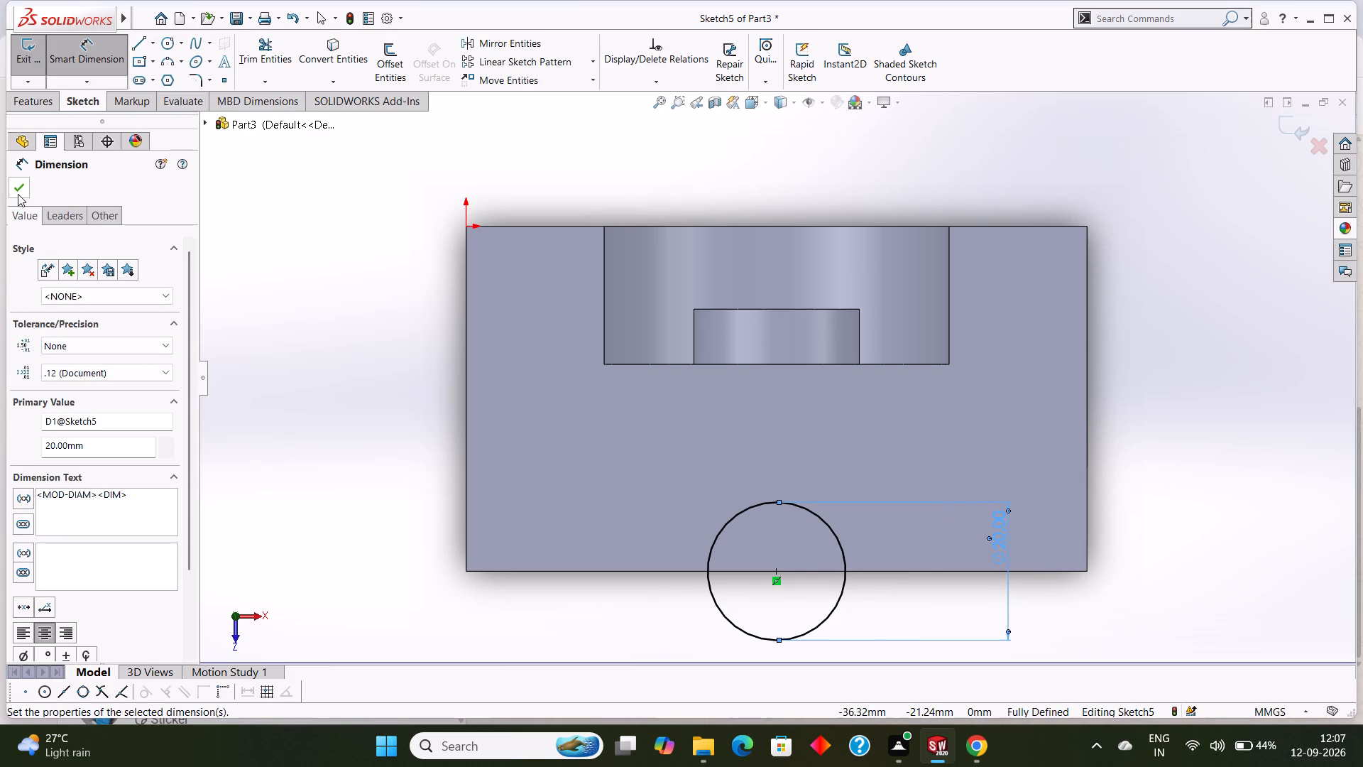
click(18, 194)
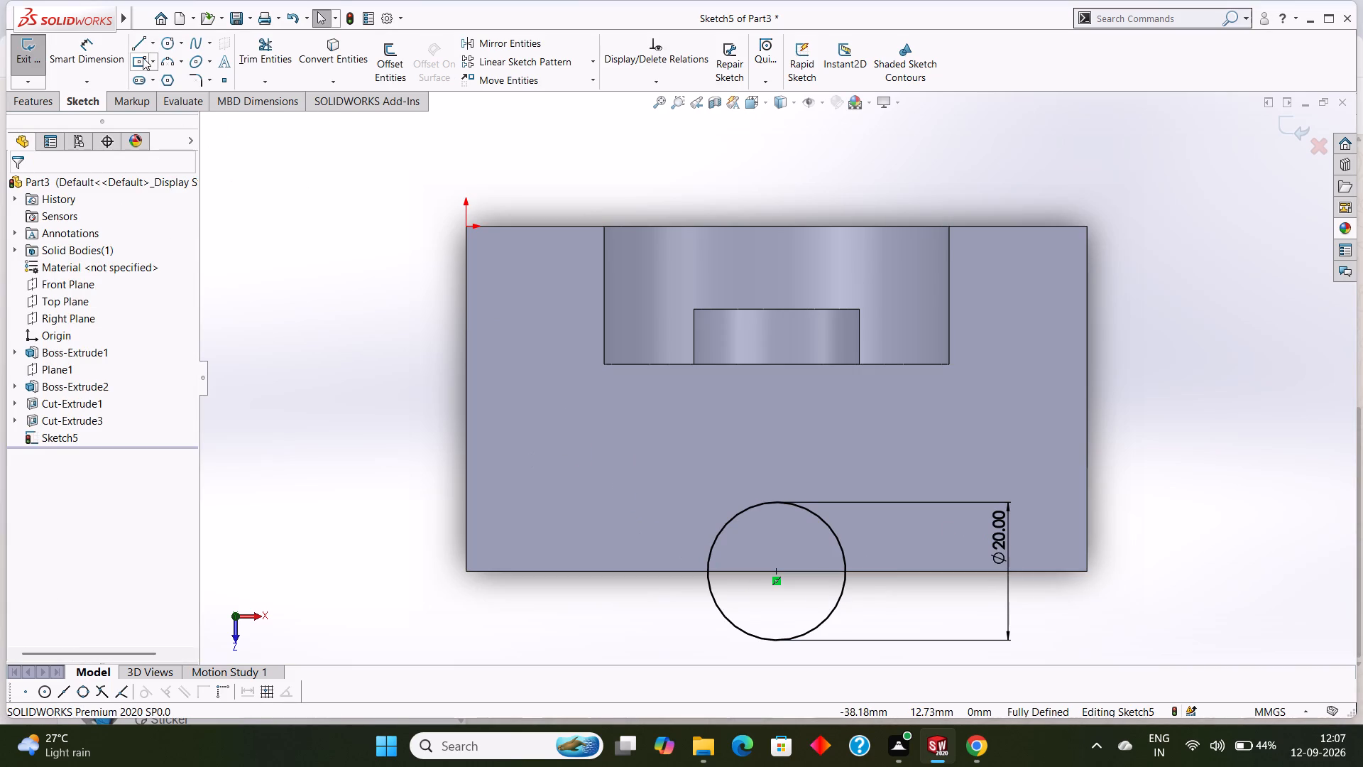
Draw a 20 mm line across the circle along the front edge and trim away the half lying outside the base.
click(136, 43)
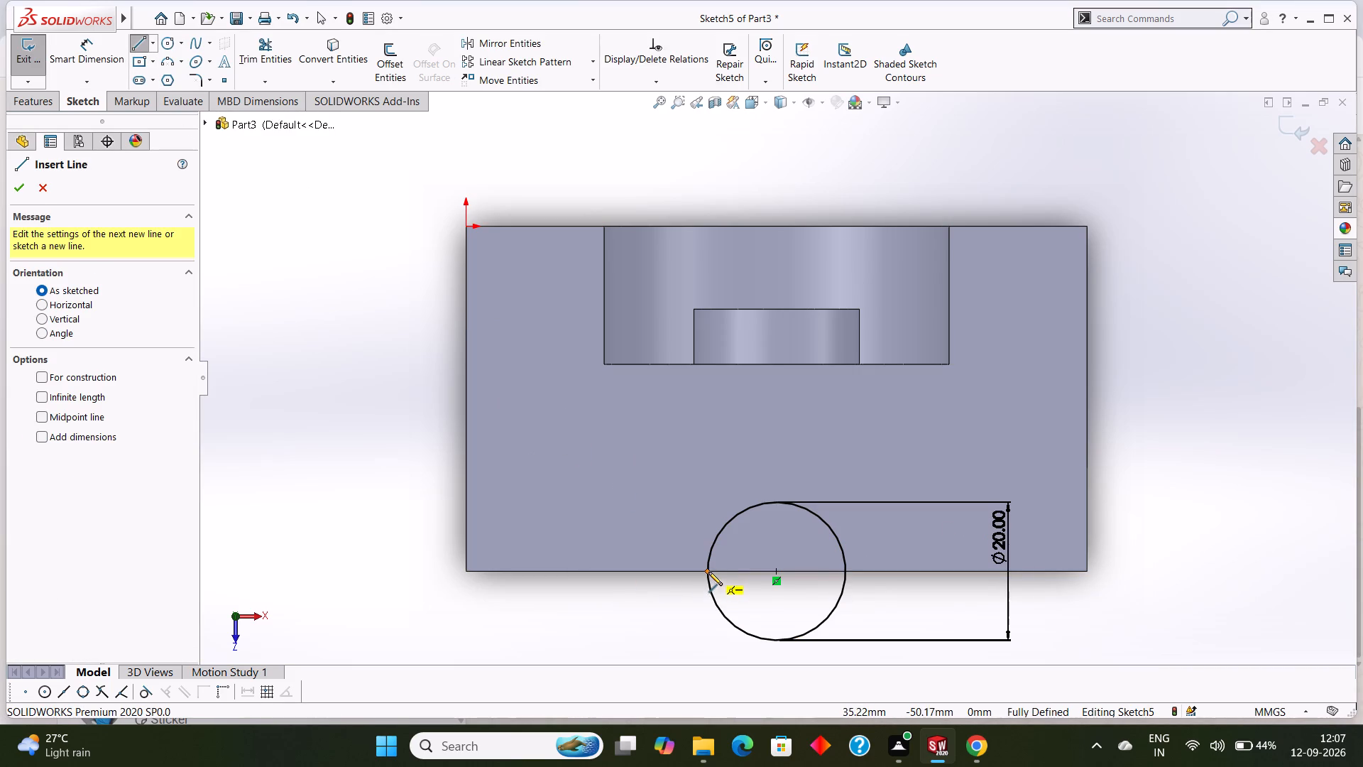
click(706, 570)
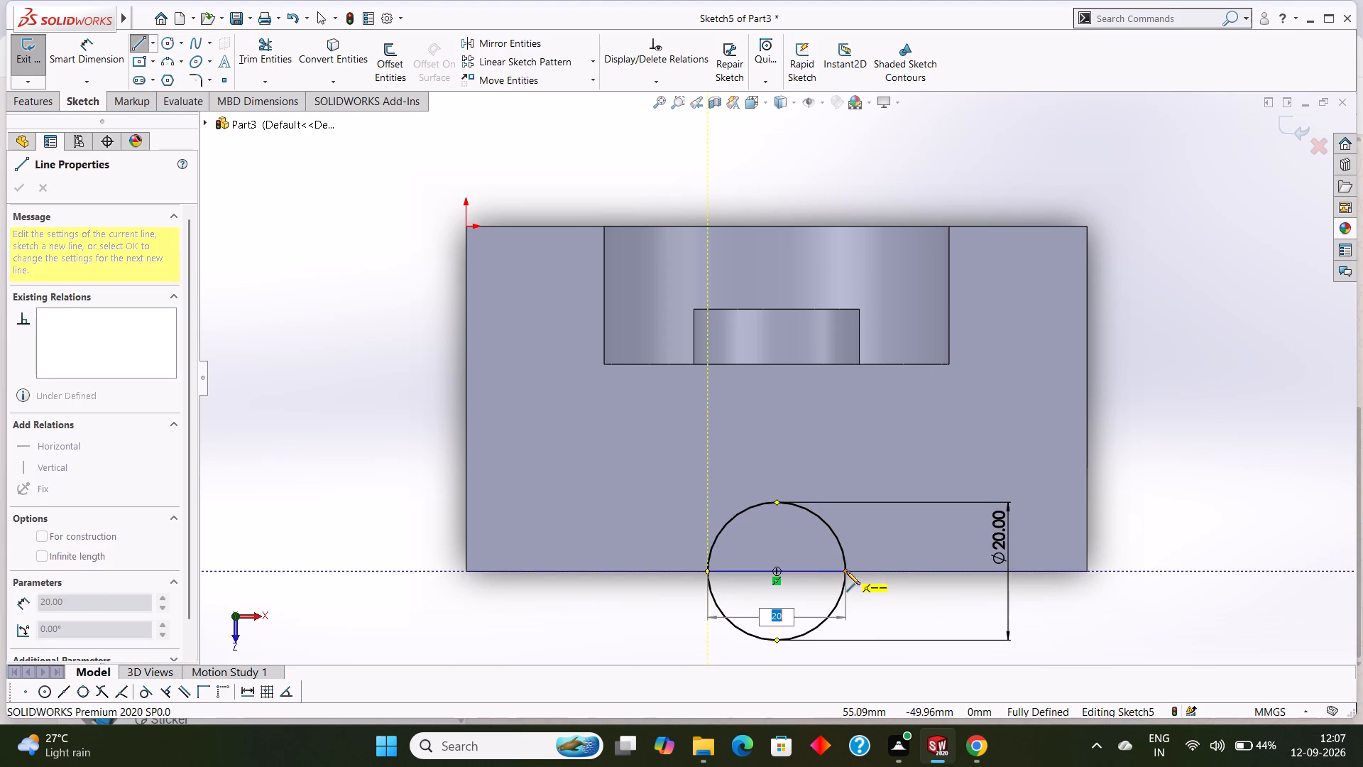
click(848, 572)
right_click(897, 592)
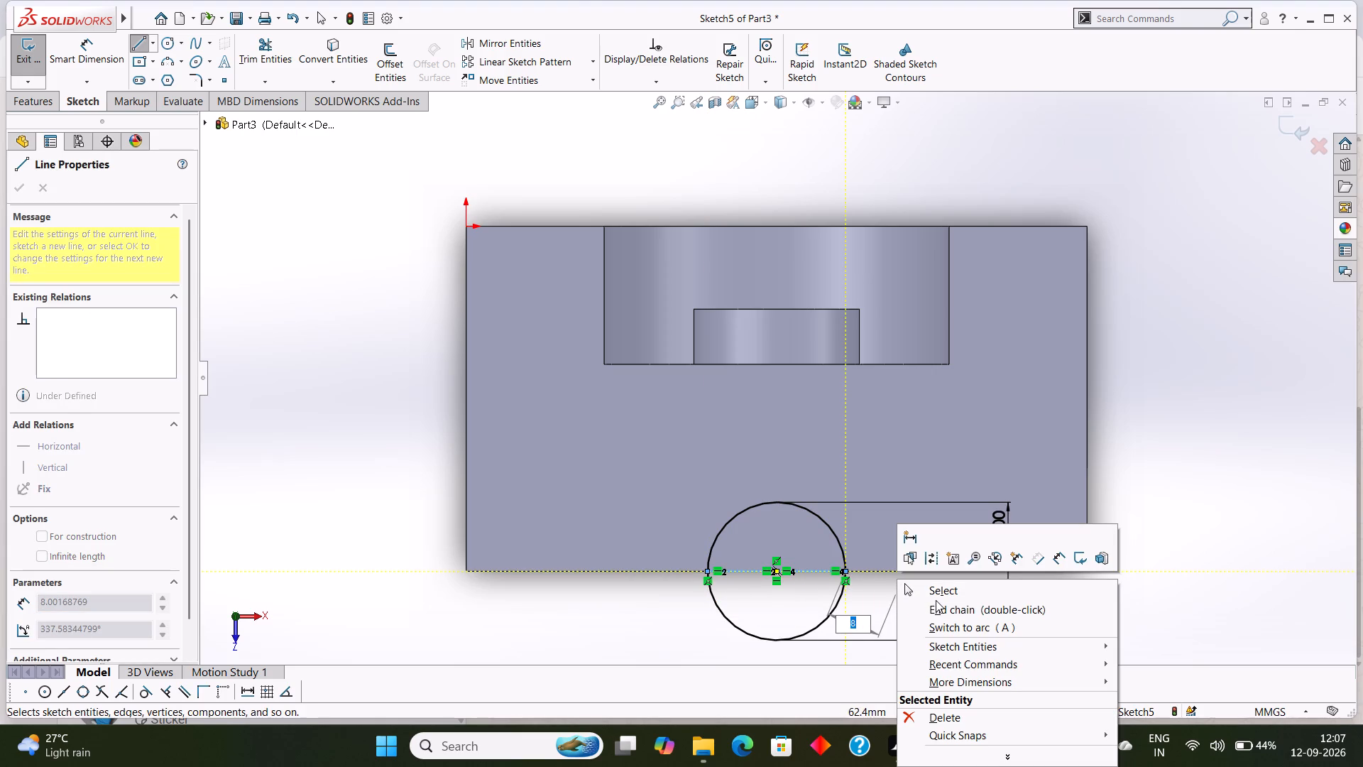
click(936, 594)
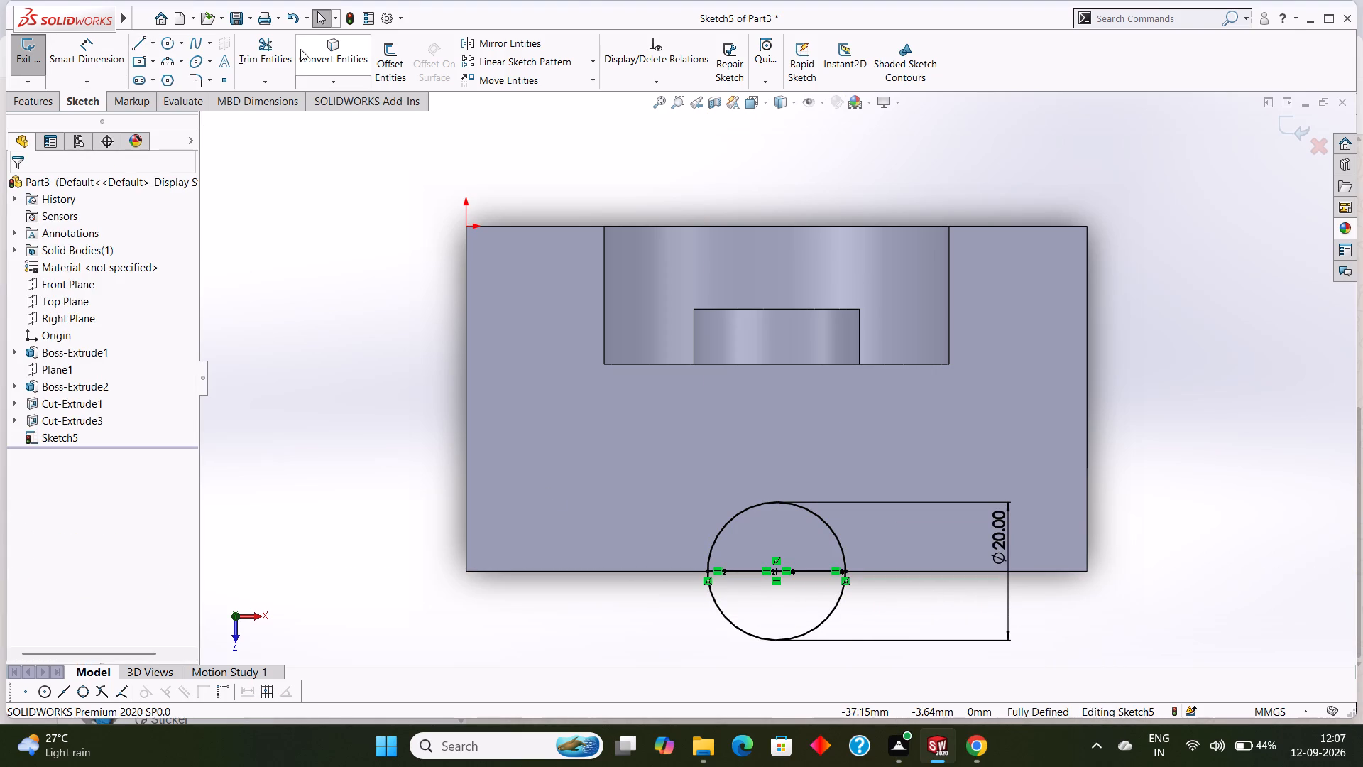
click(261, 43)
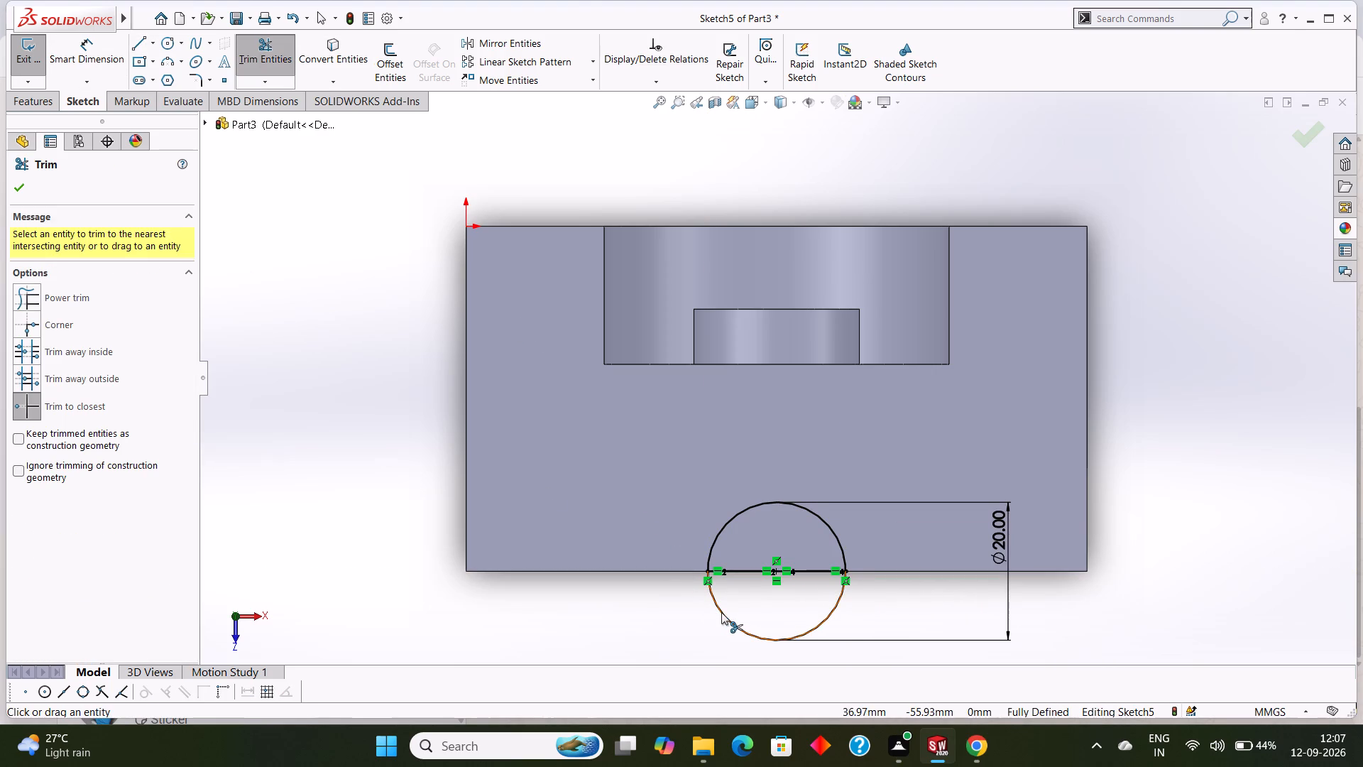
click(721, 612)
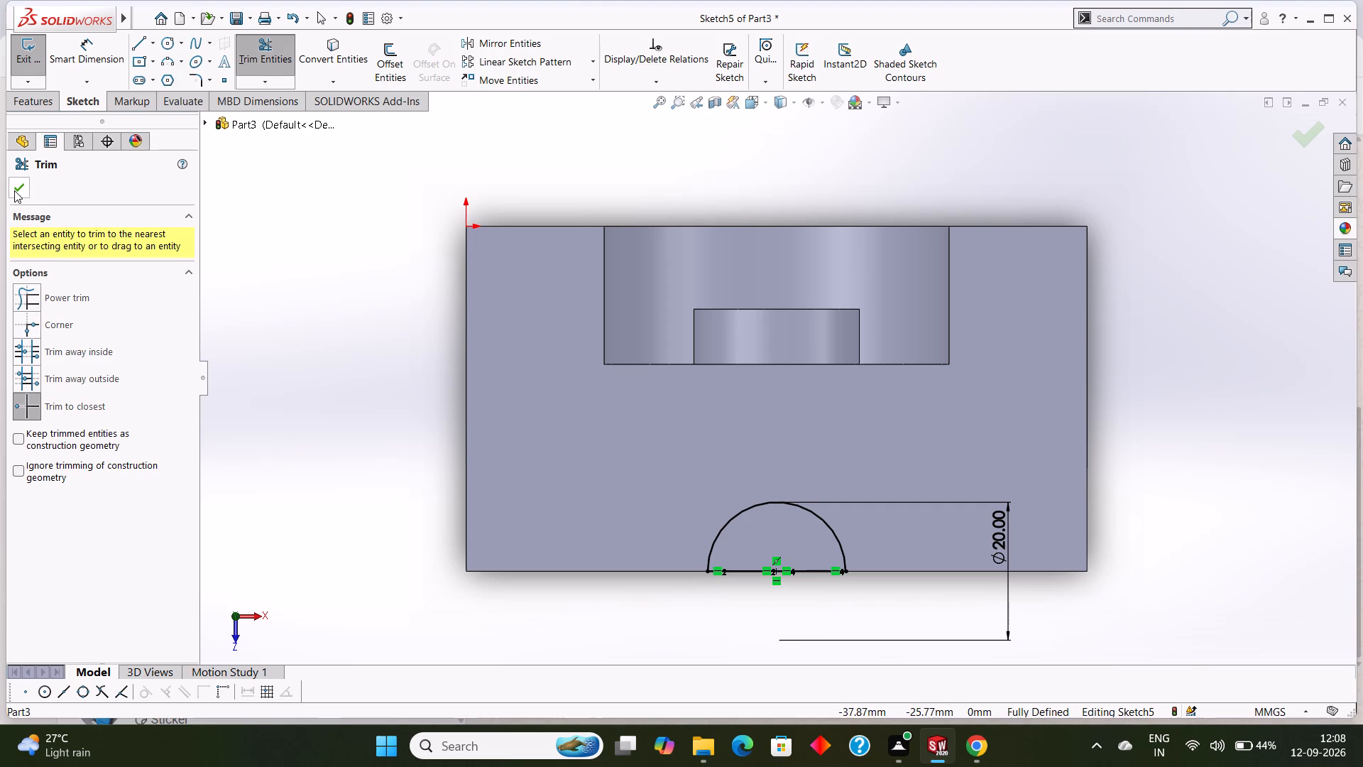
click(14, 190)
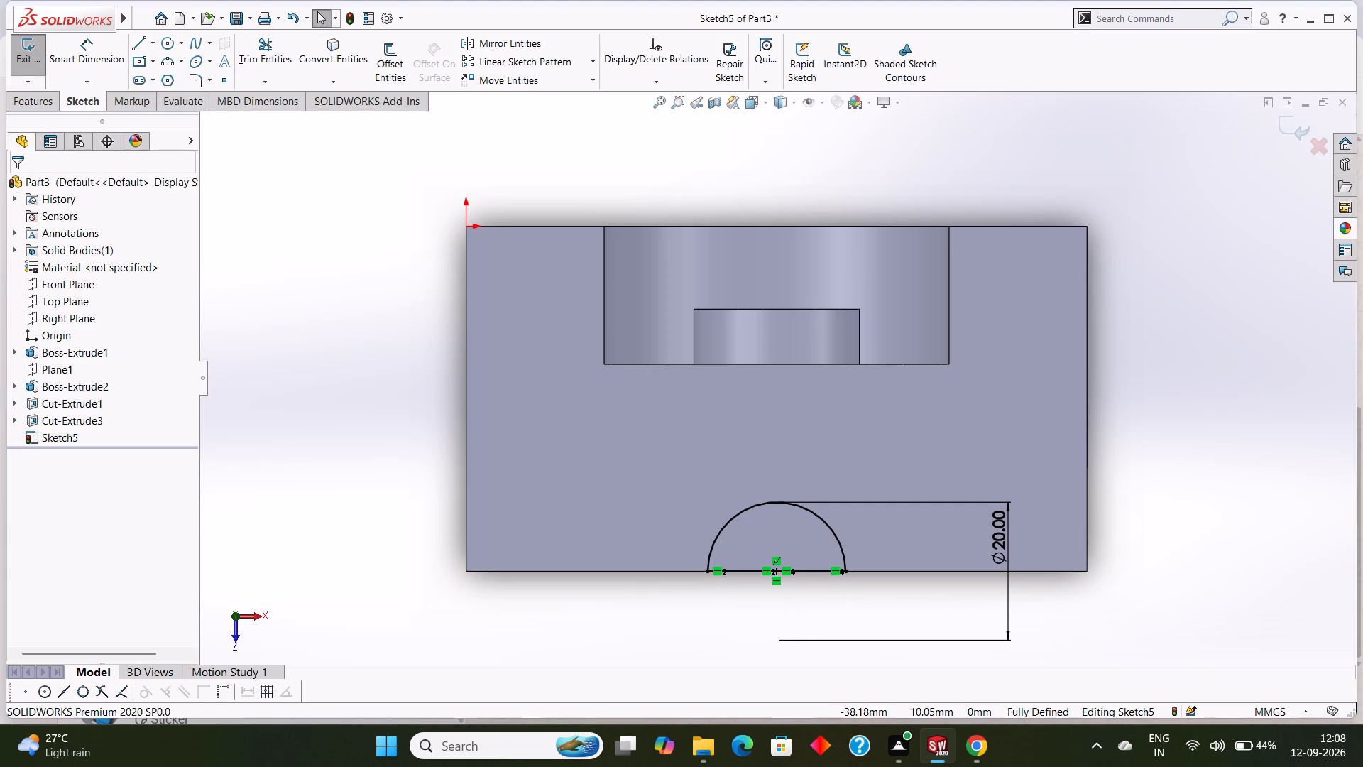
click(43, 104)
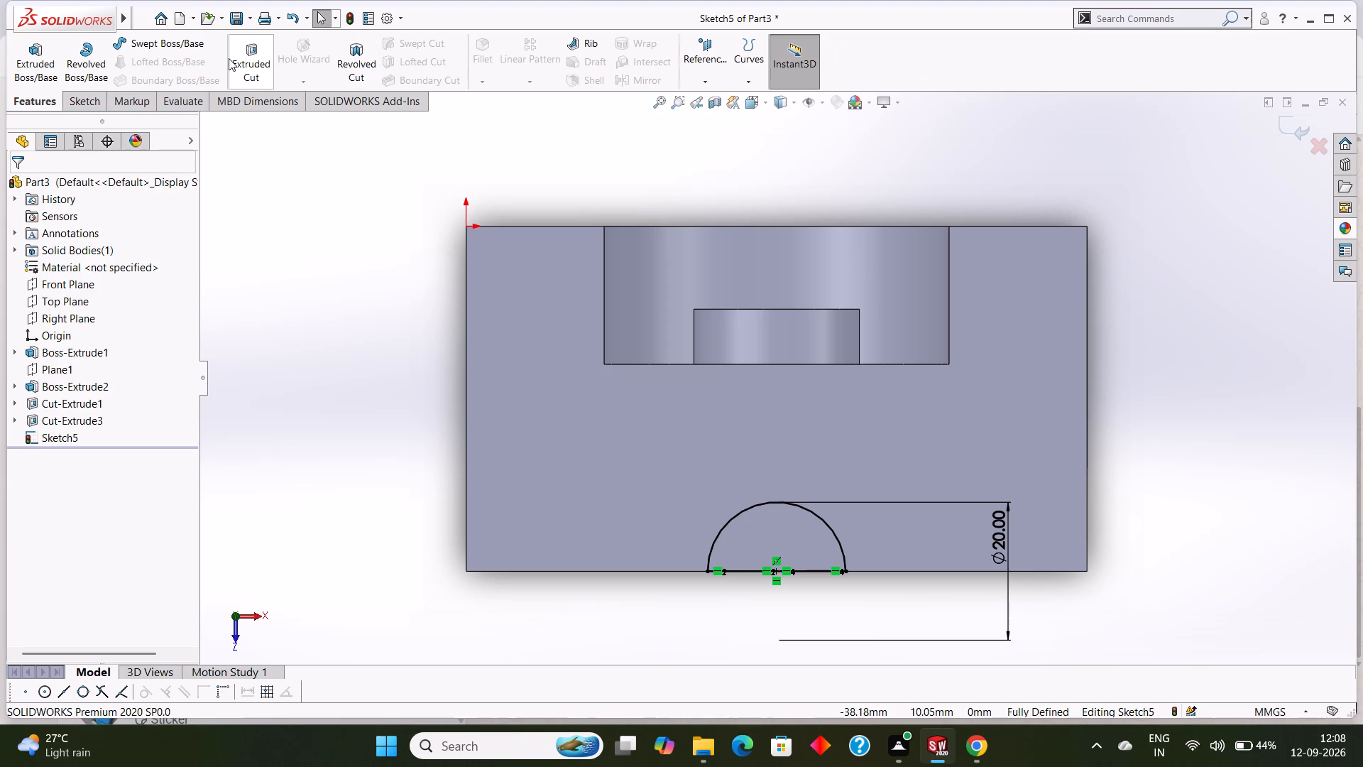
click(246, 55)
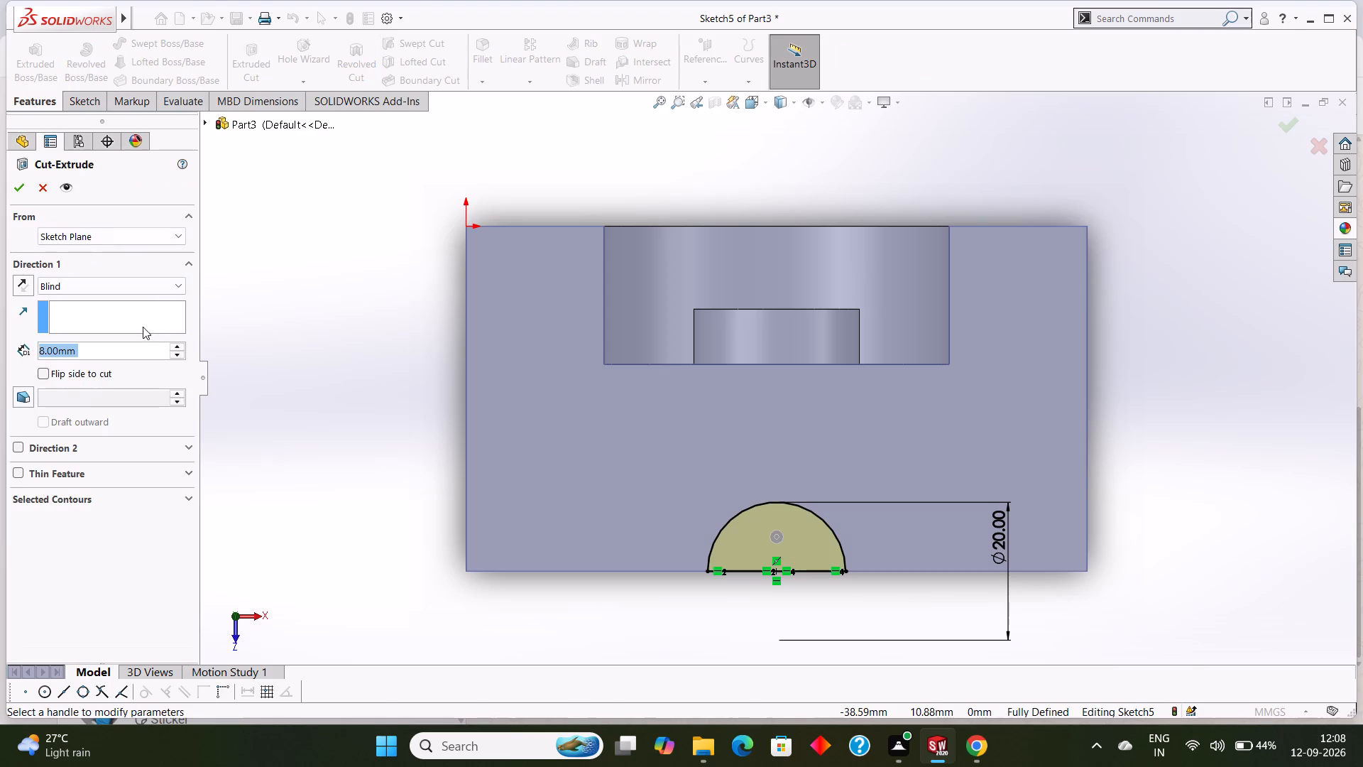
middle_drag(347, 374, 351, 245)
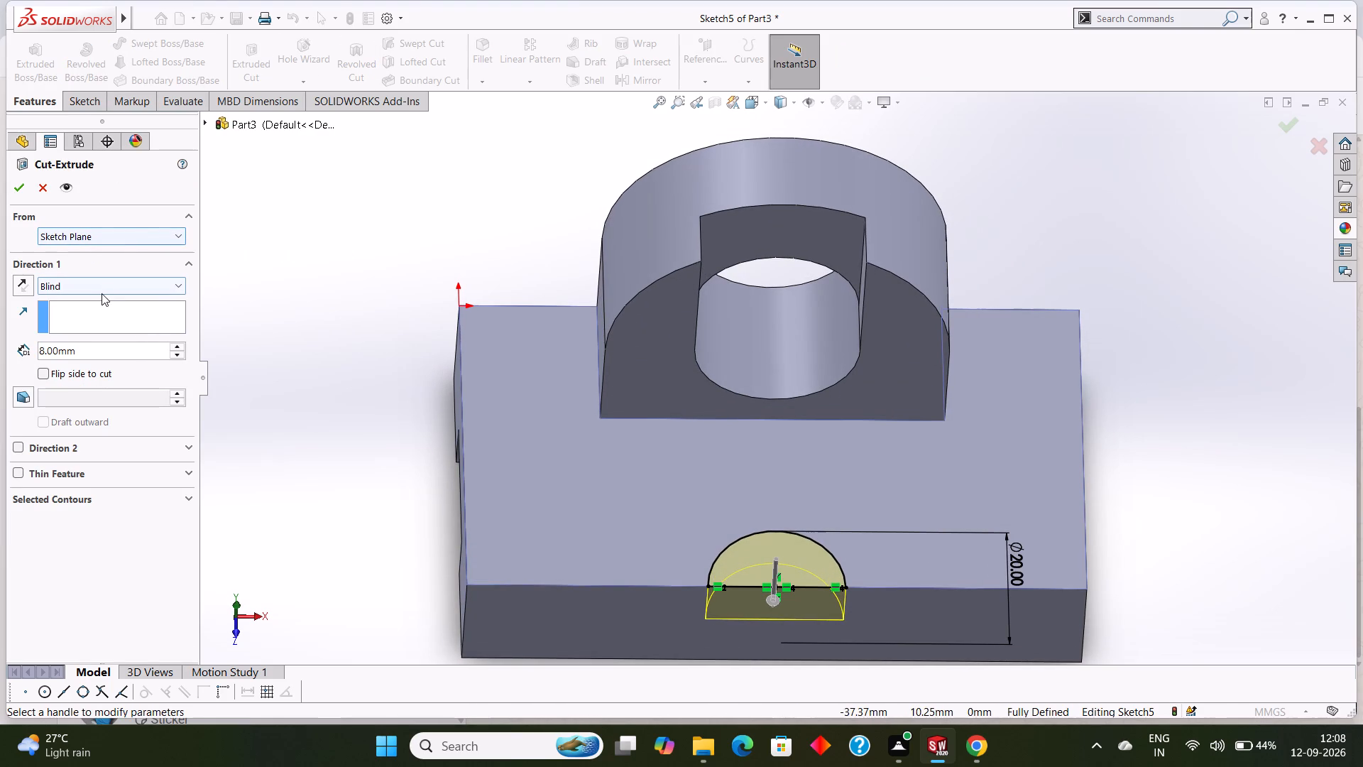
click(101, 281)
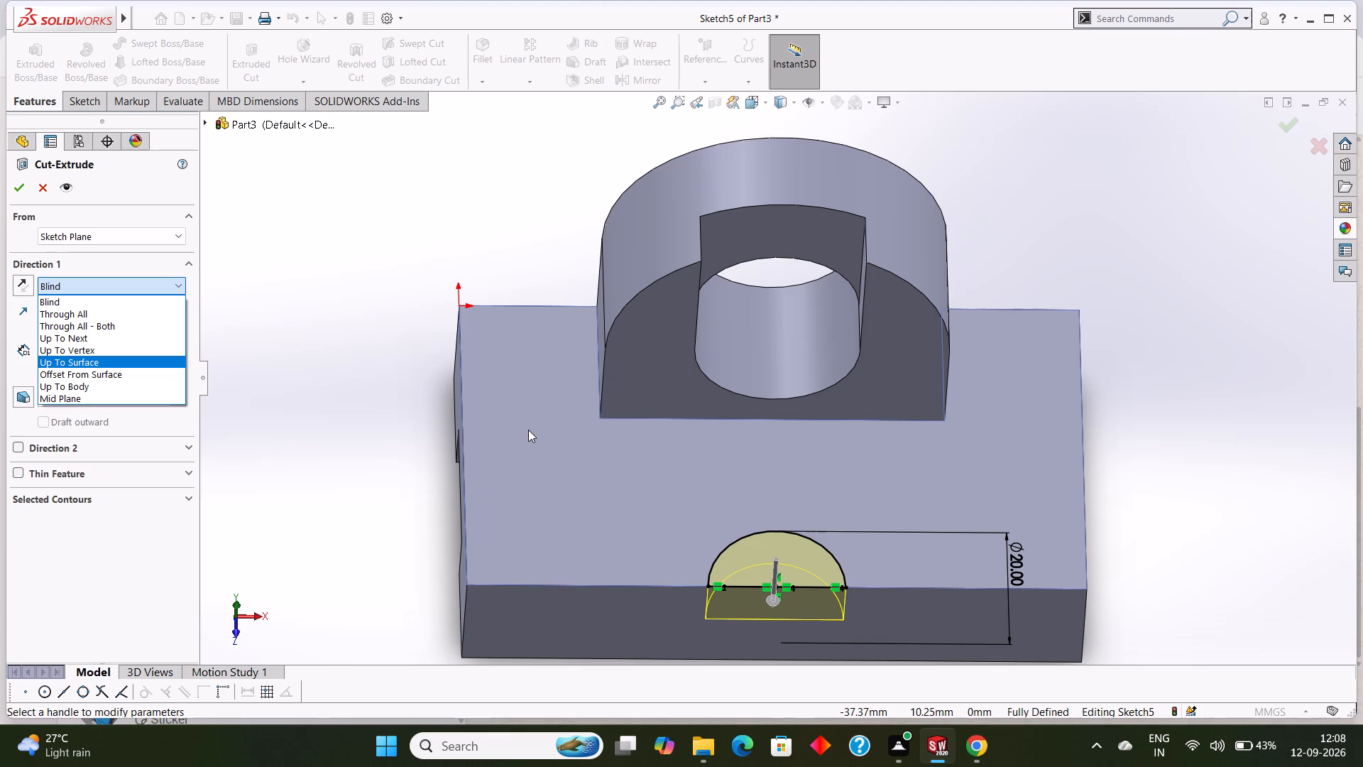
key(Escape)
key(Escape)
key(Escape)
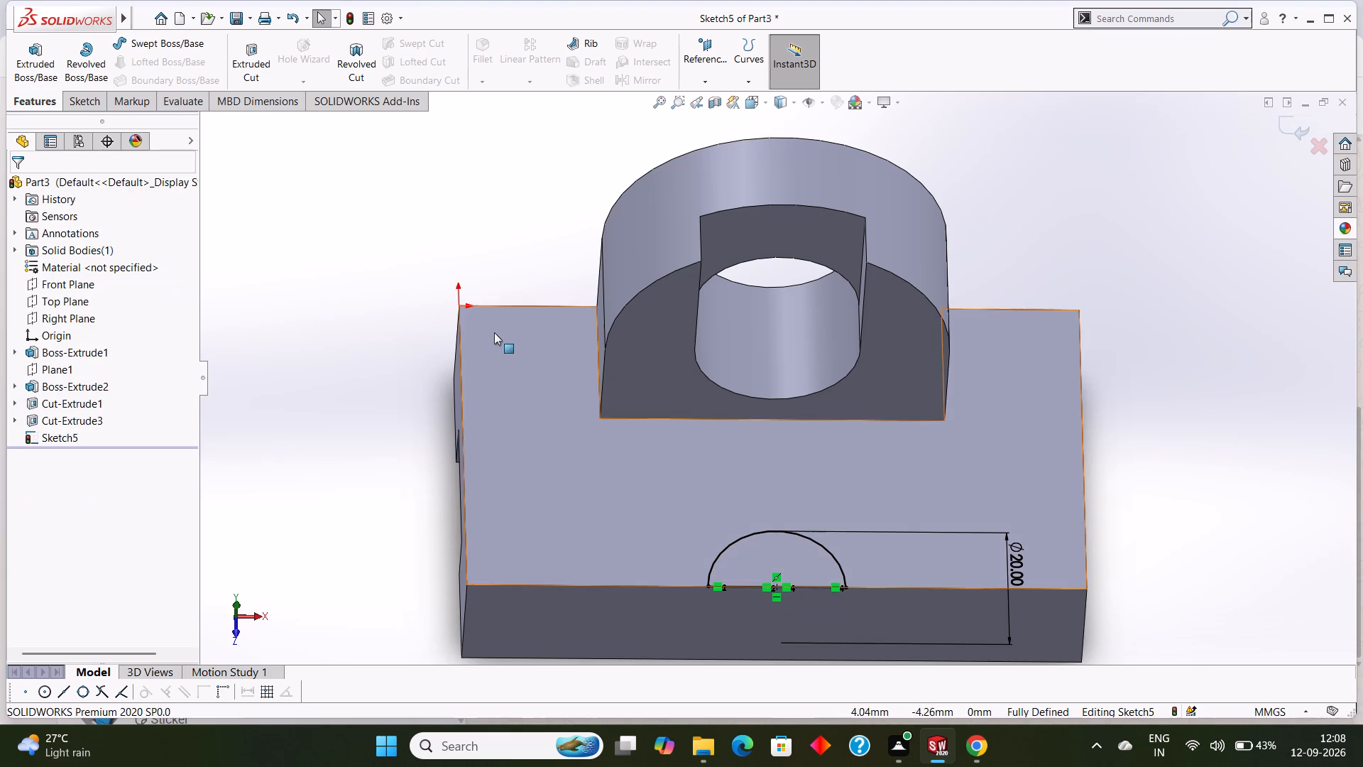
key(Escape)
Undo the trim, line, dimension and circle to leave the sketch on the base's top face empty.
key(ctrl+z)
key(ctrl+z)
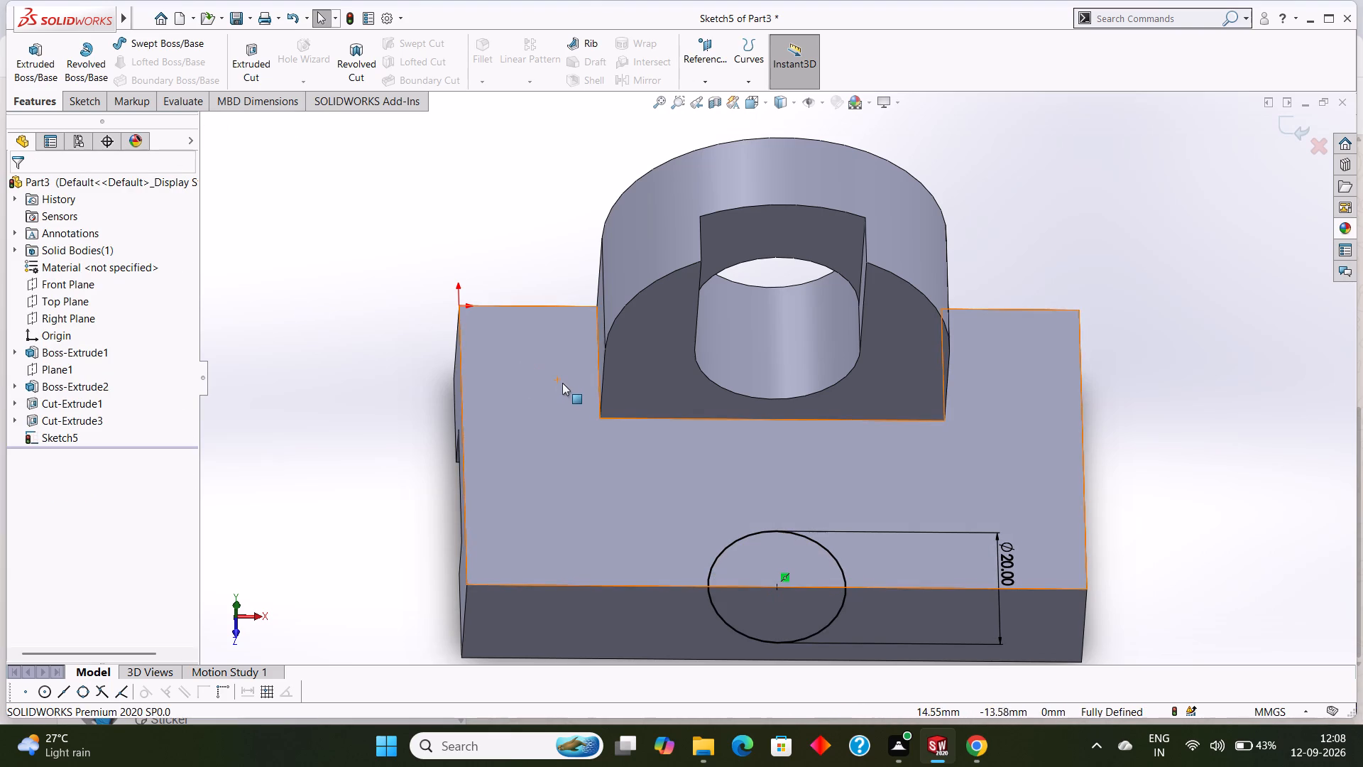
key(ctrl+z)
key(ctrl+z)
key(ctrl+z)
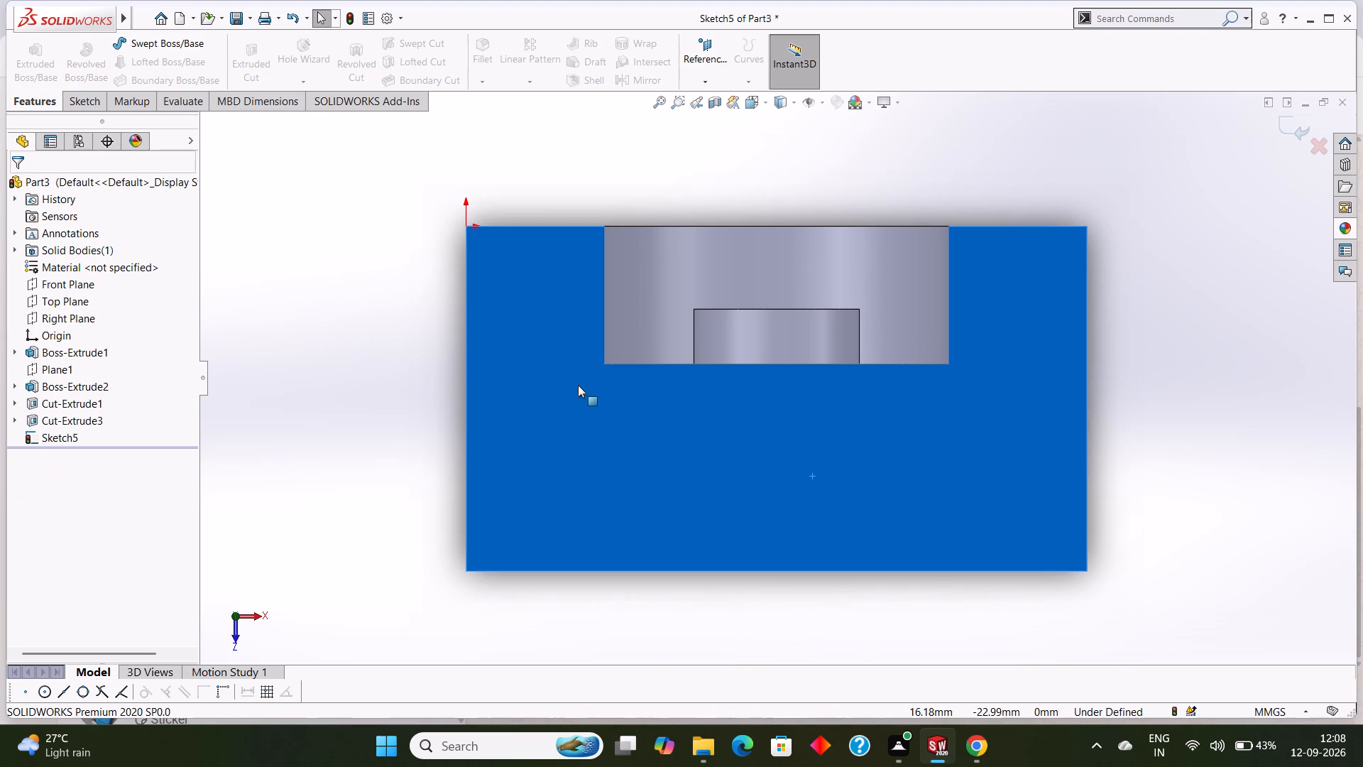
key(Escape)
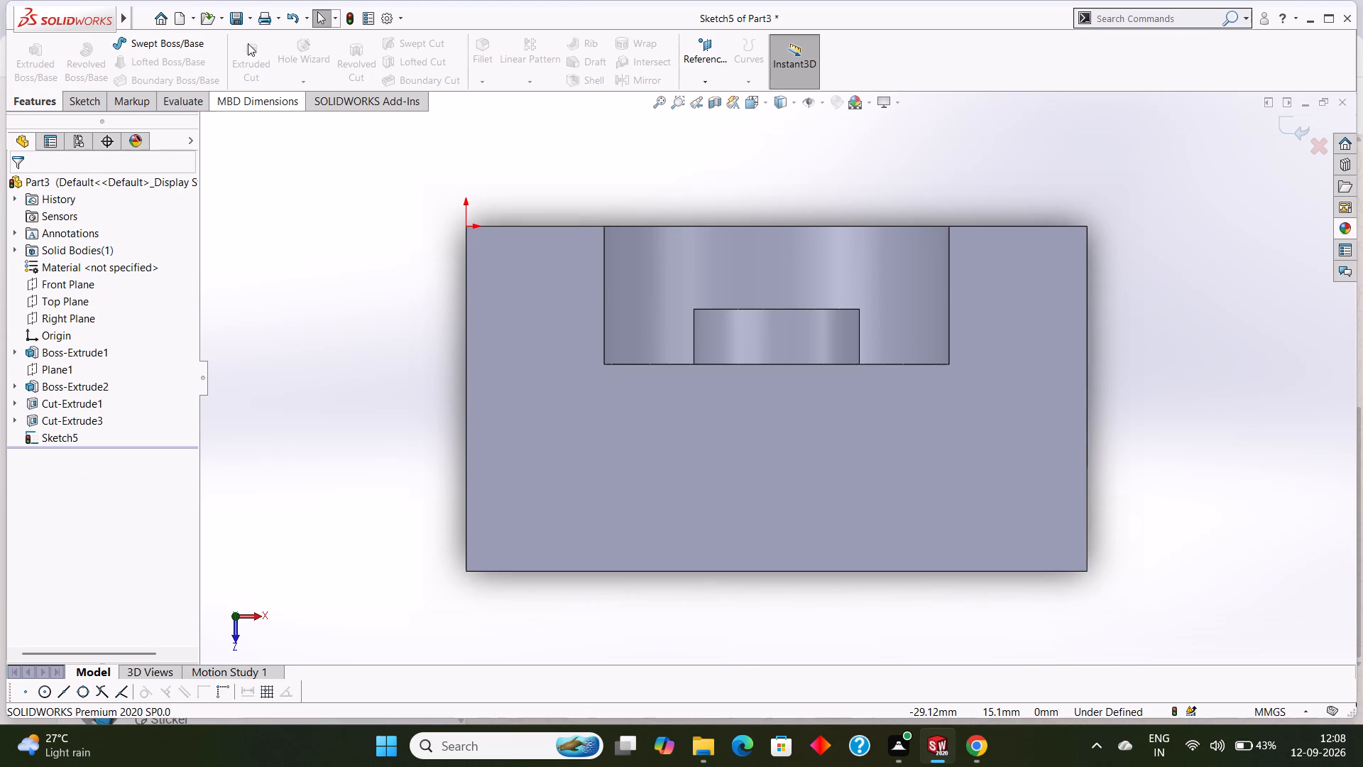
Draw a centre rectangle 30 mm wide and 15 mm deep, centred on the midpoint of the base's front top edge.
click(80, 106)
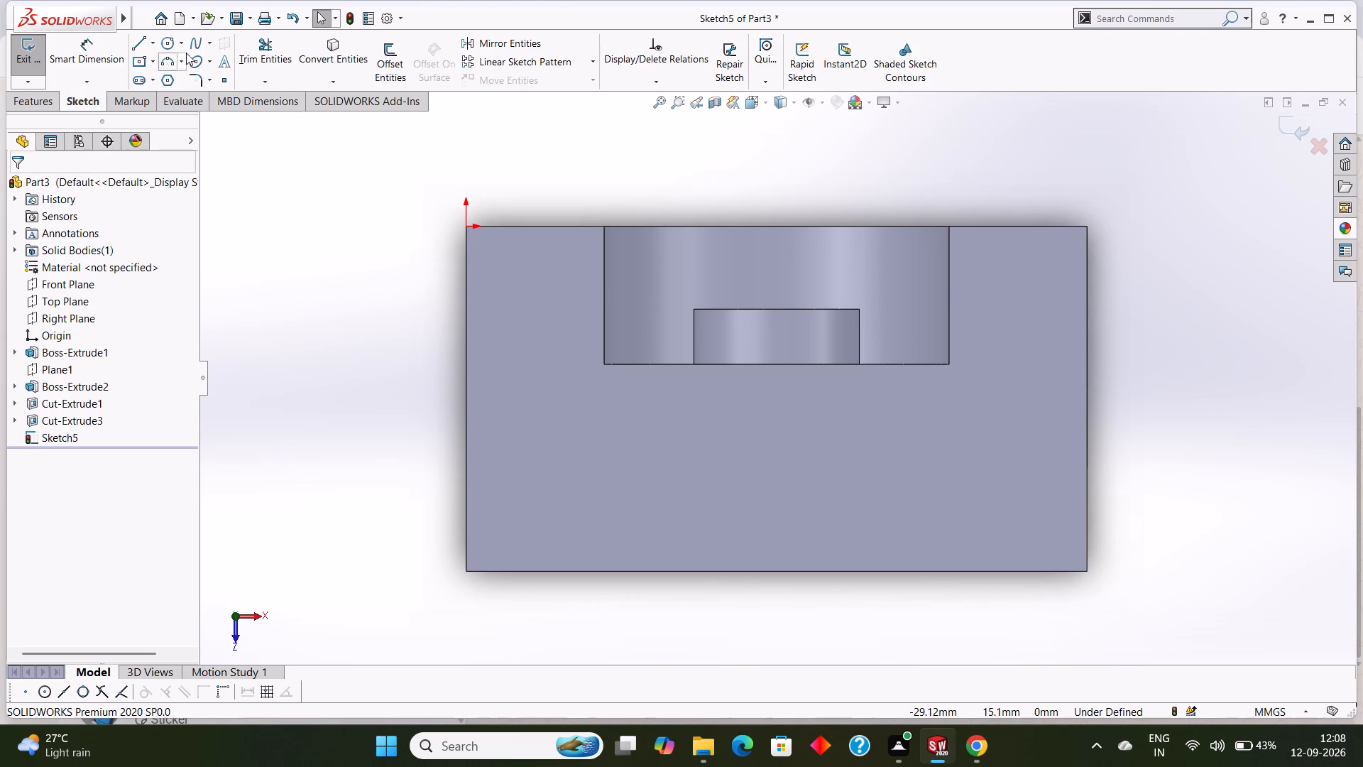
right_click(706, 403)
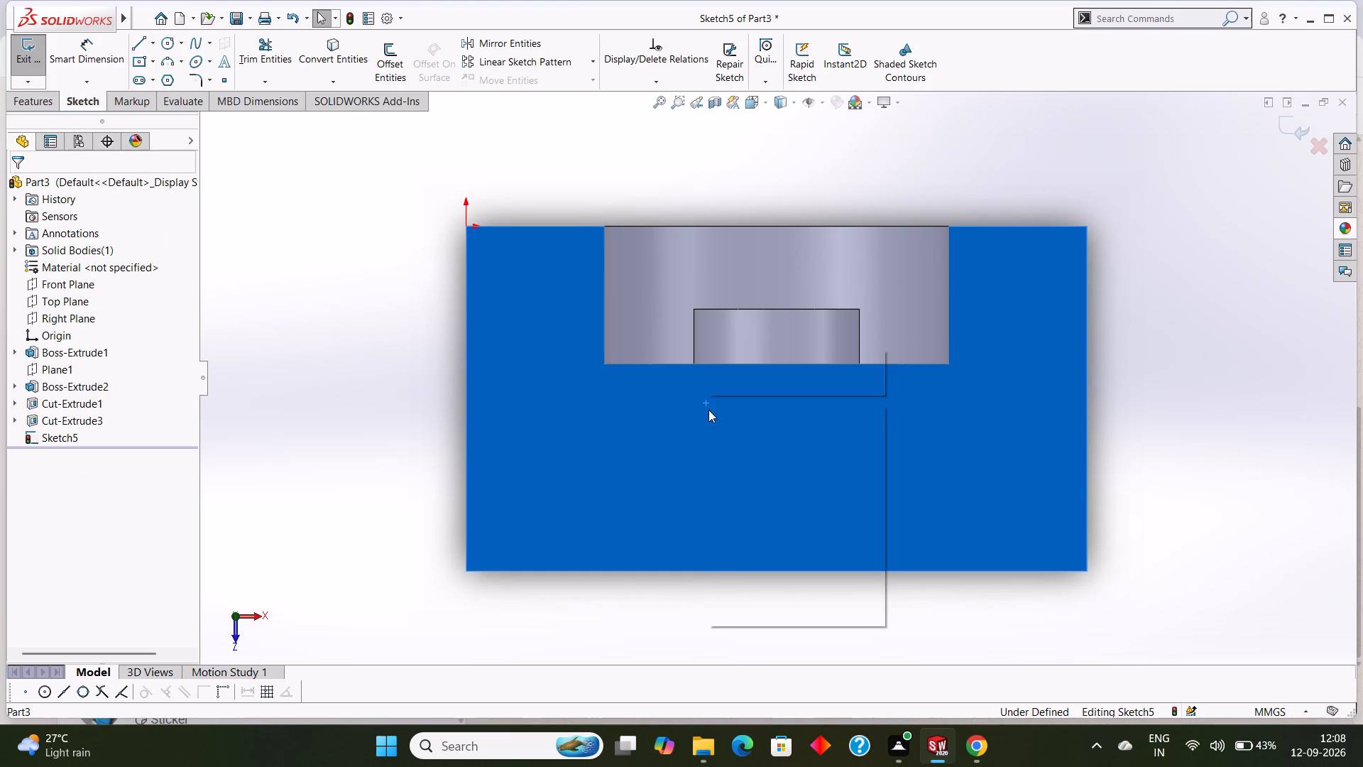
key(Escape)
key(Escape)
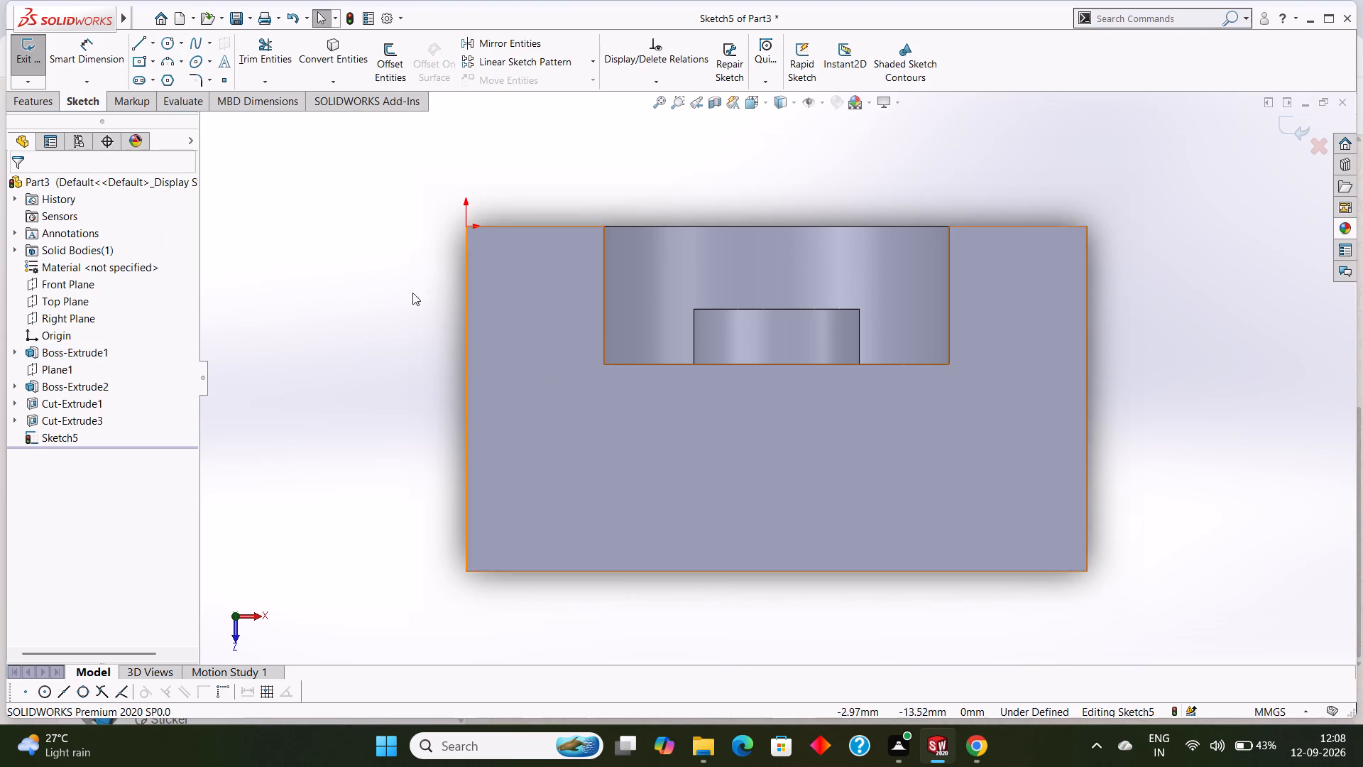
click(143, 60)
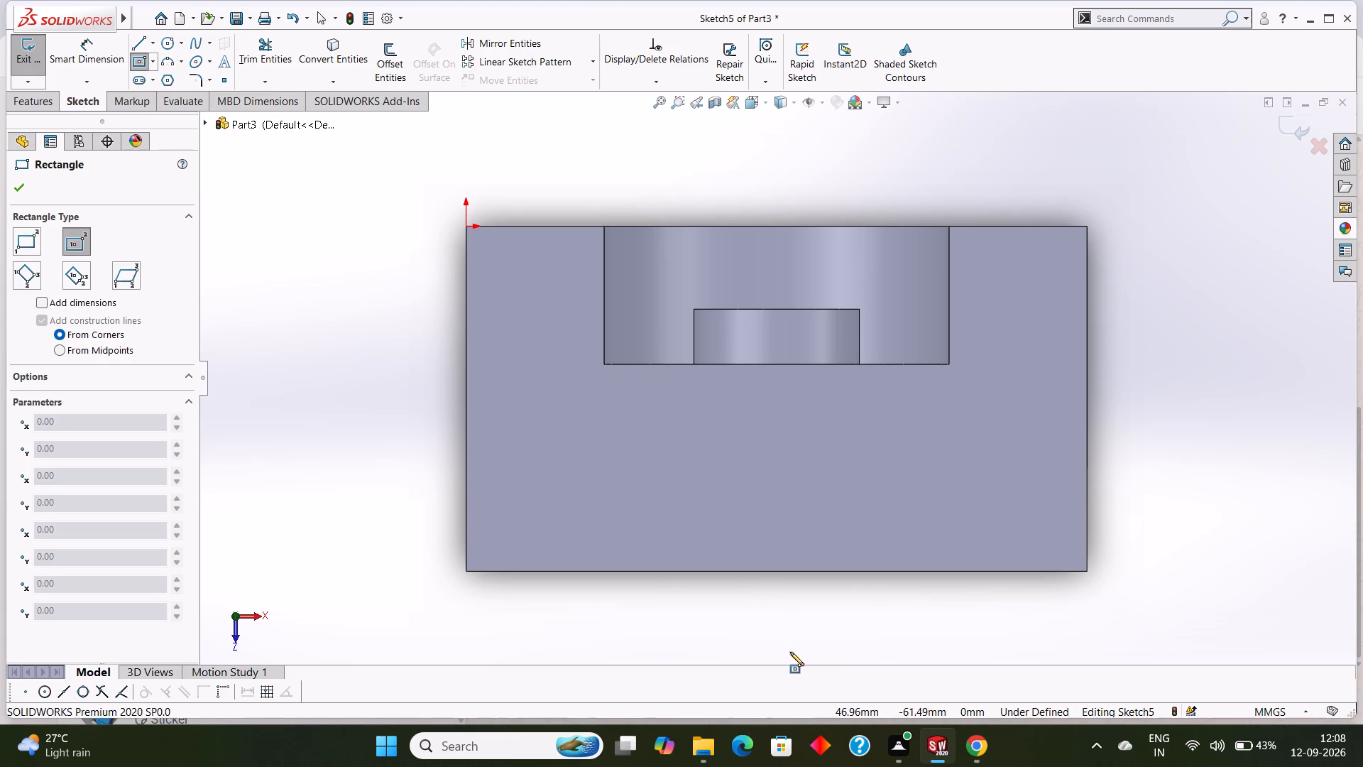
click(779, 572)
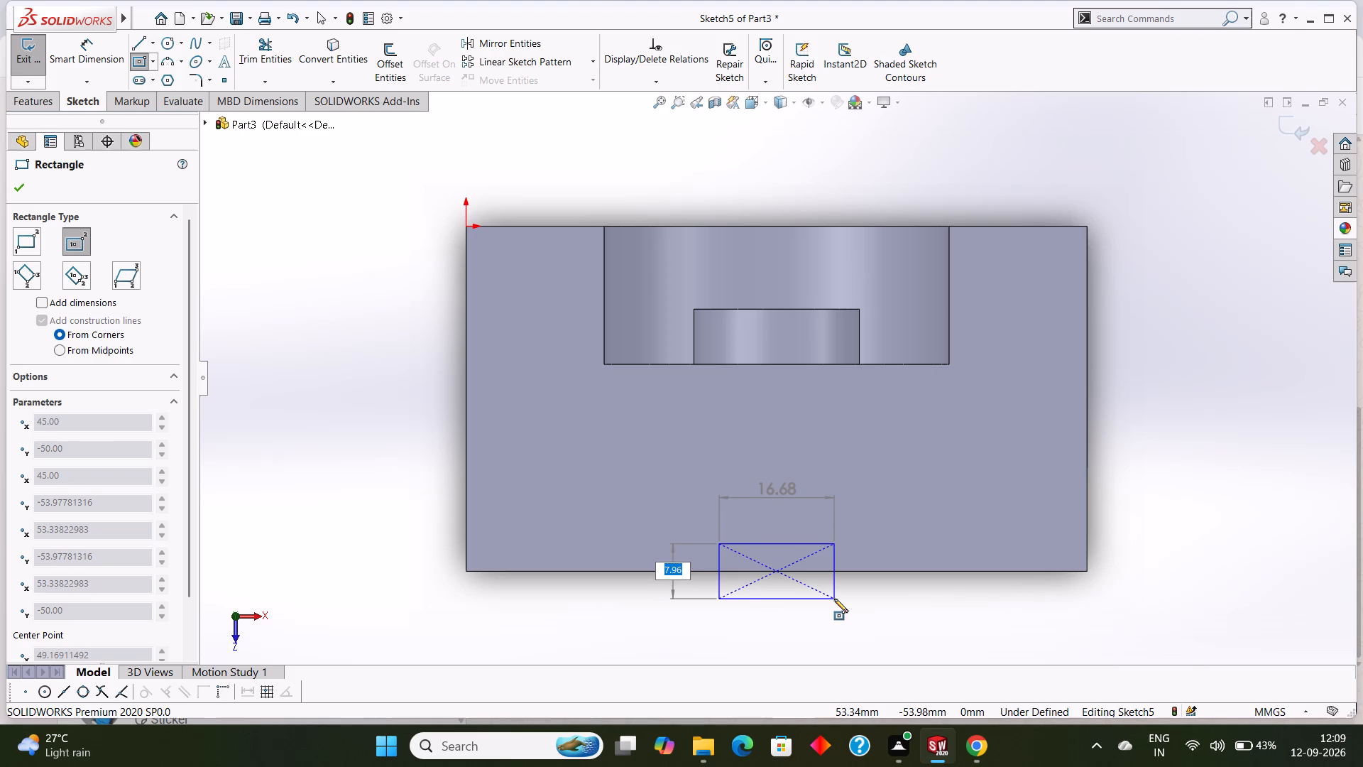
text(15)
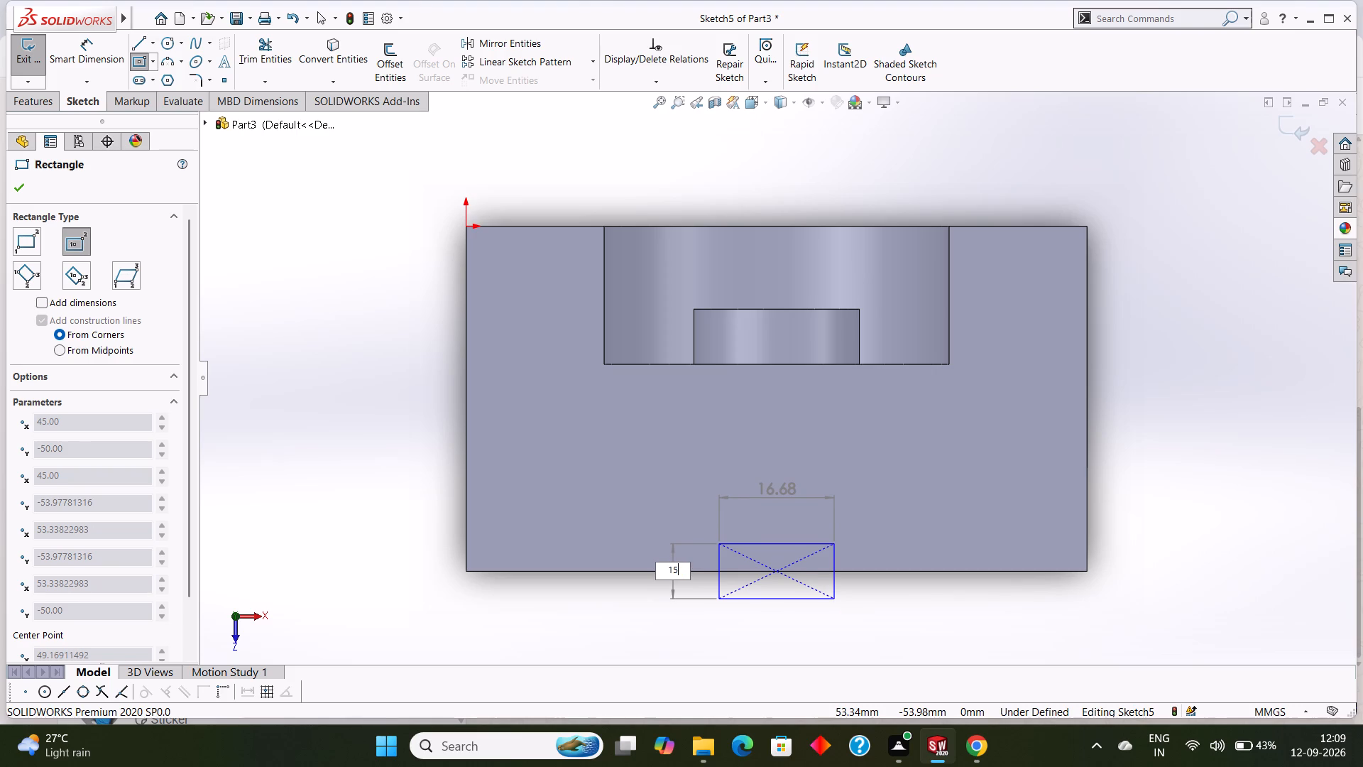
key(Tab)
text(30)
key(Return)
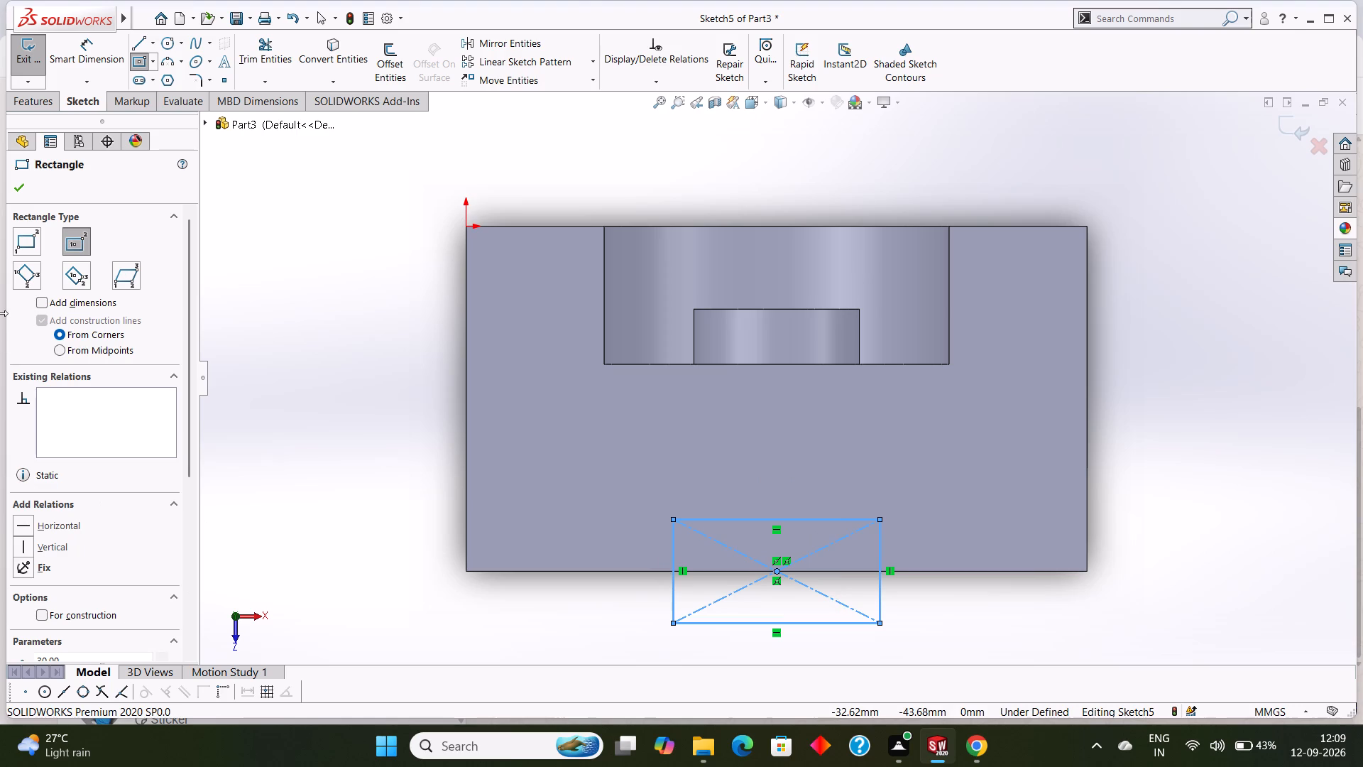
click(21, 187)
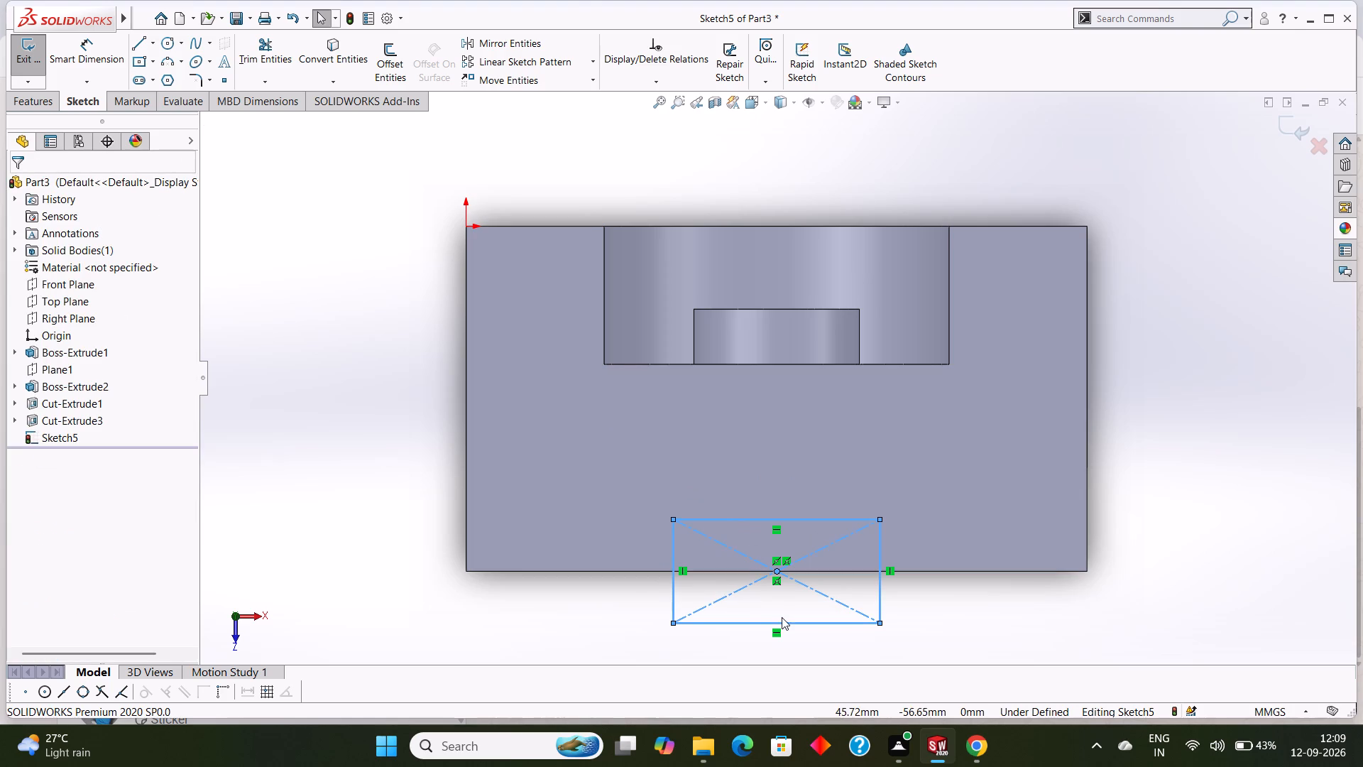
Delete the relations at the rectangle's centre point that tie it to the diagonals and the base's front edge.
scroll(773, 599, down, 2)
right_click(783, 545)
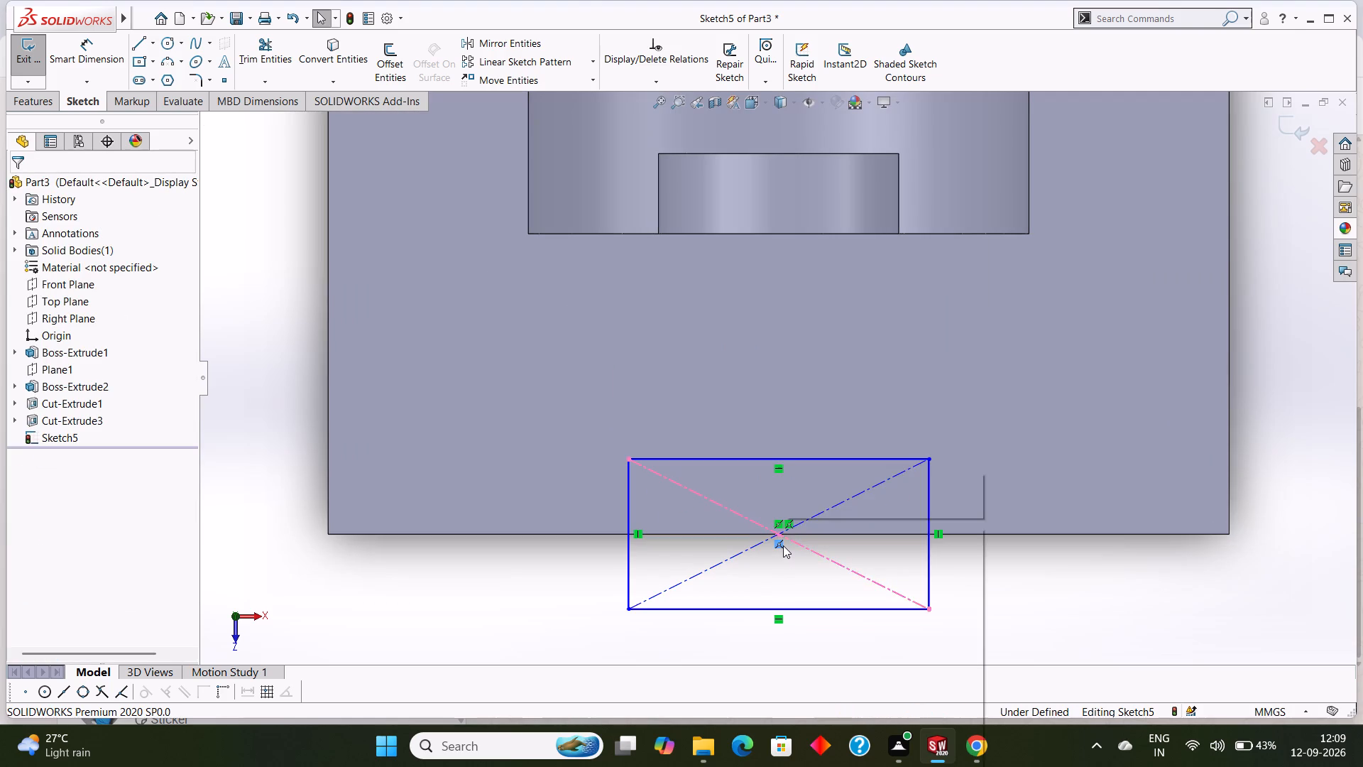
click(843, 712)
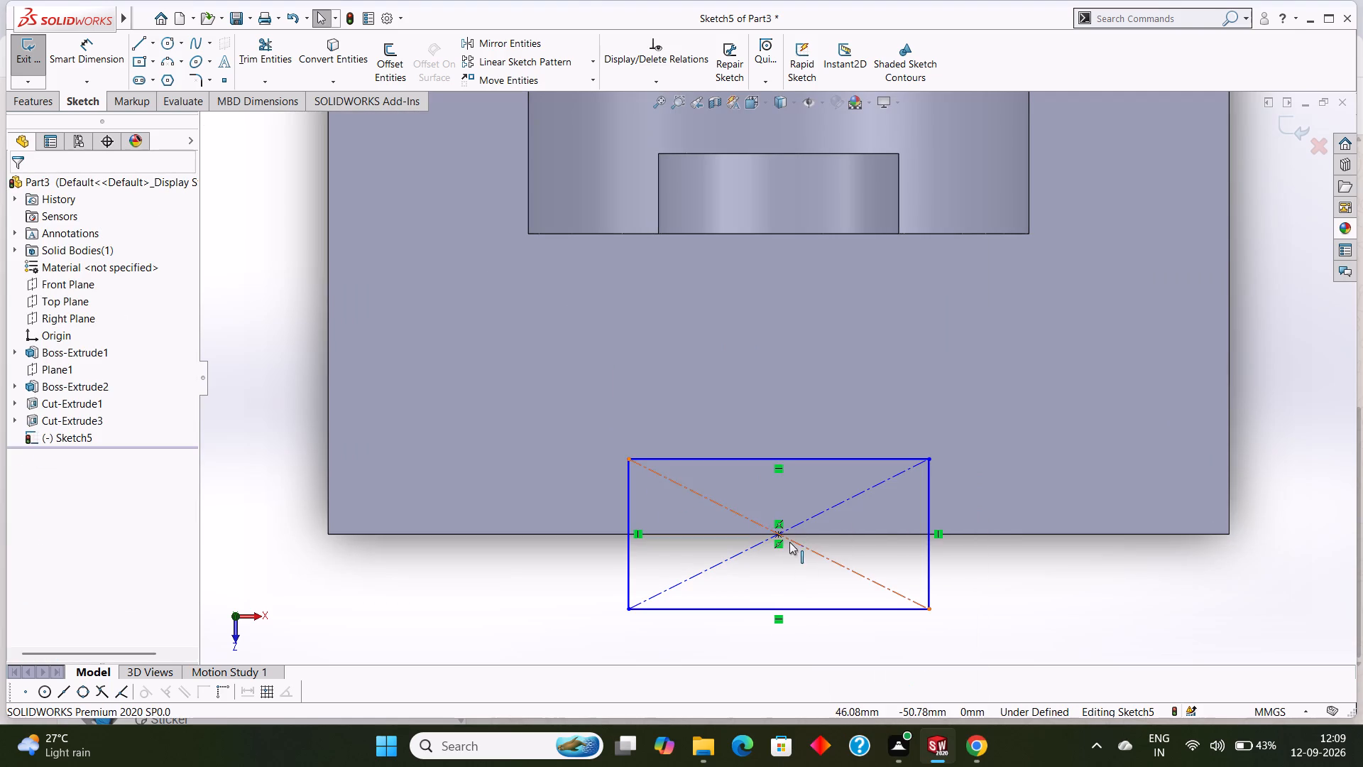
right_click(778, 545)
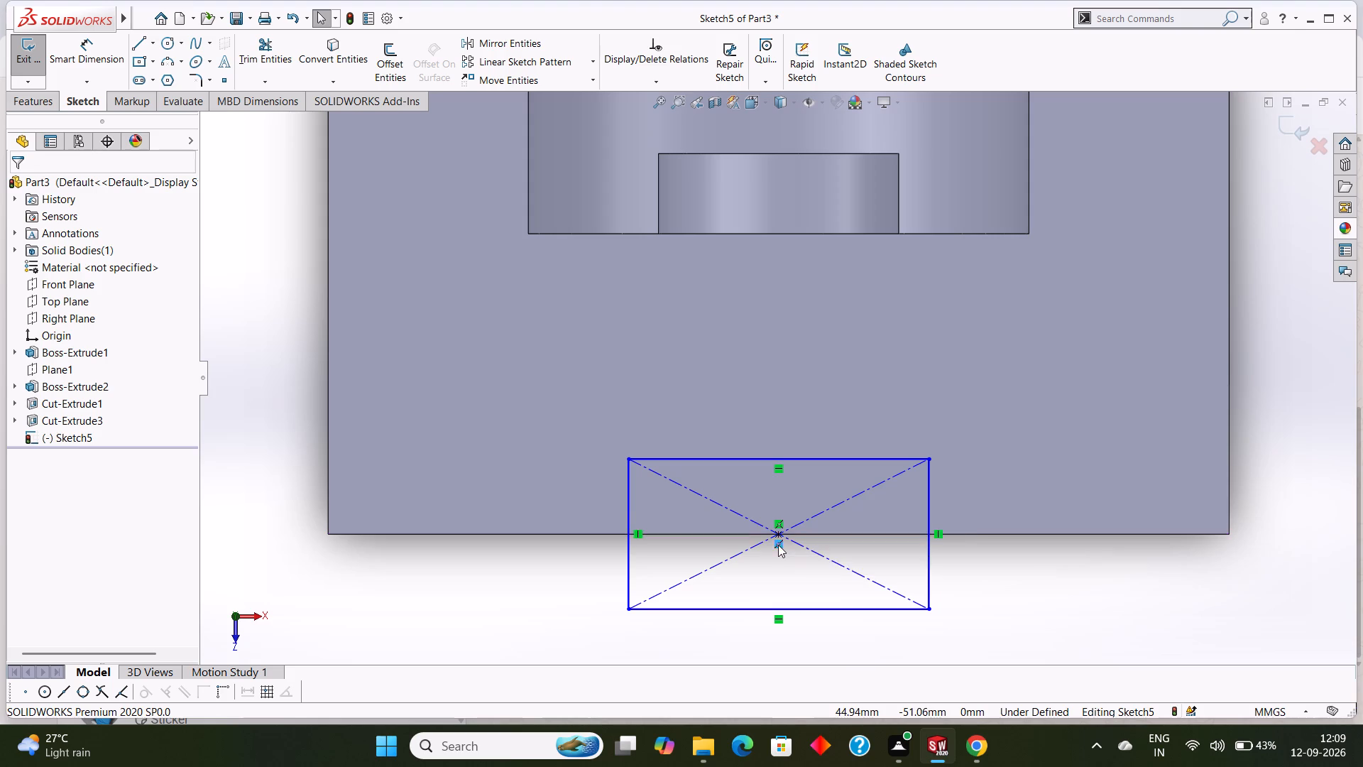
click(836, 716)
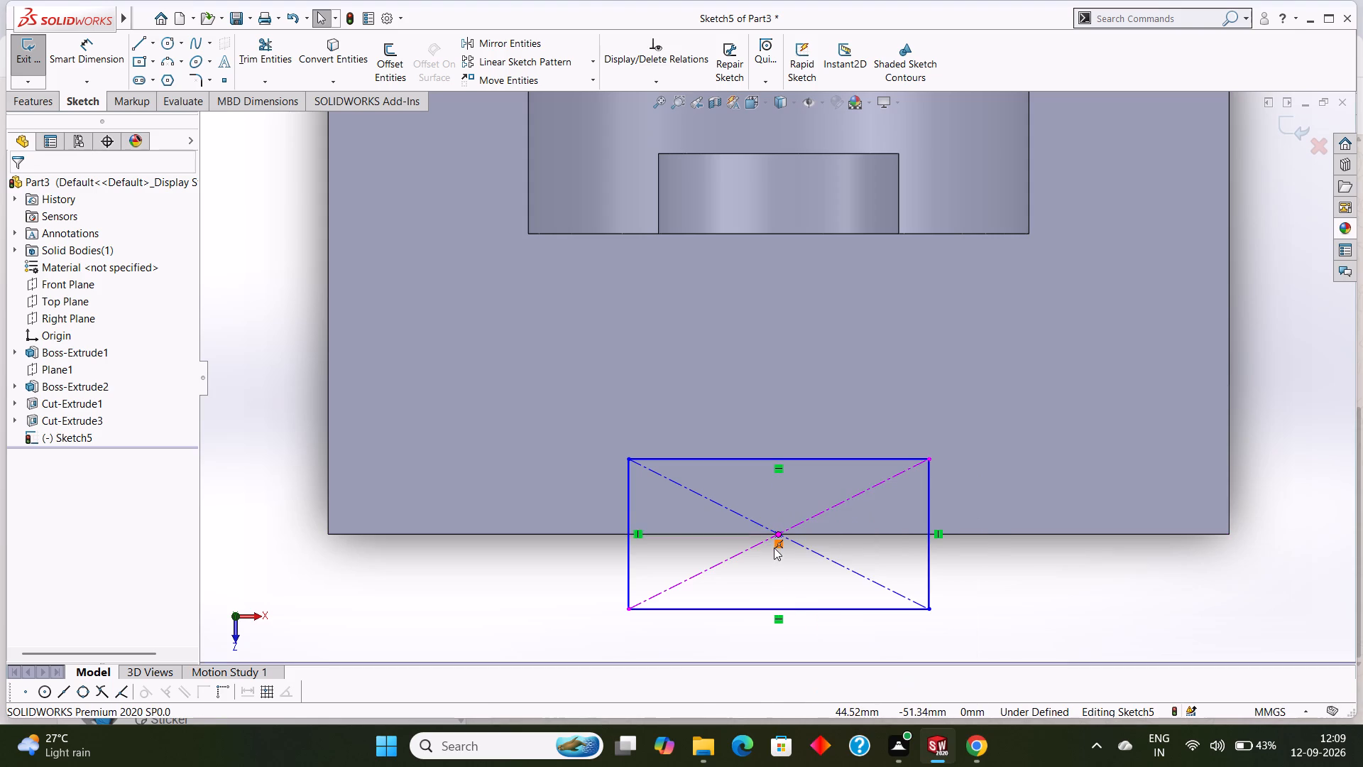
right_click(784, 548)
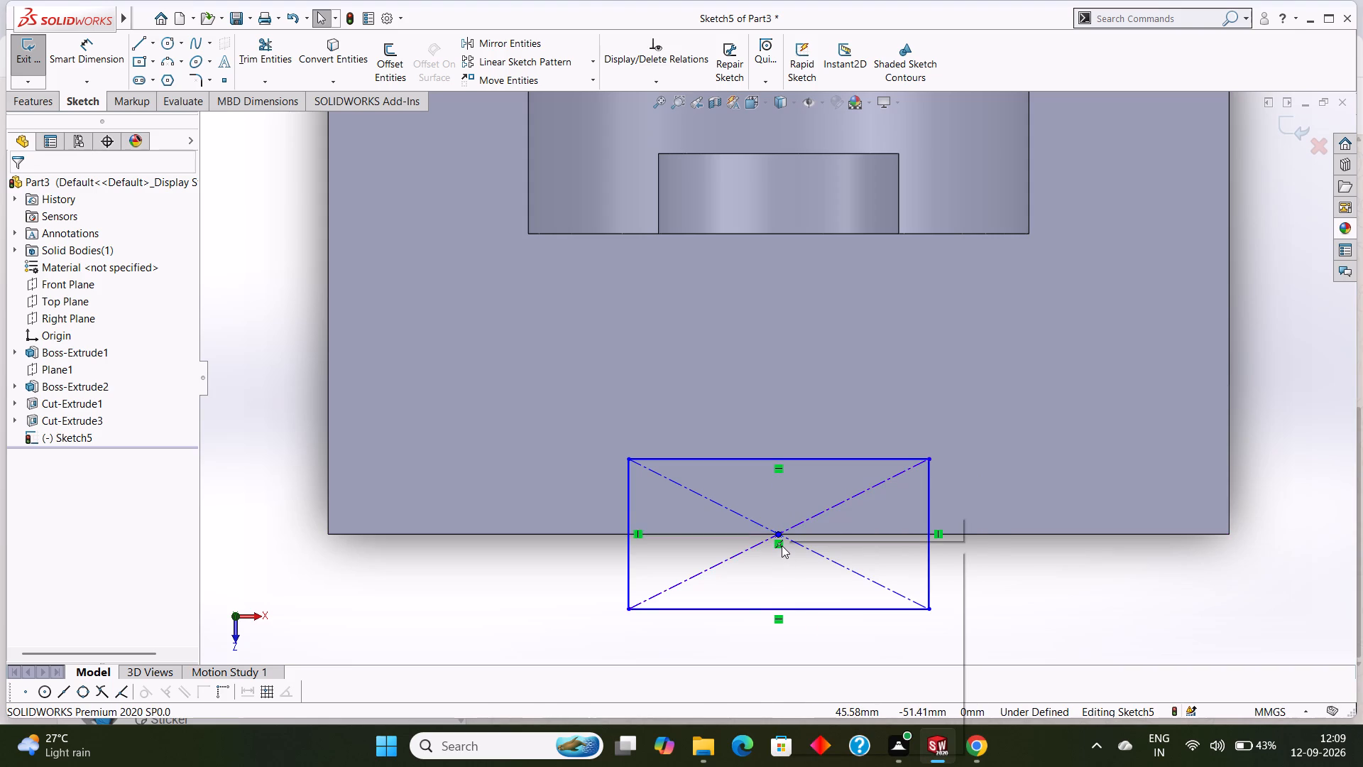
key(Escape)
right_click(779, 544)
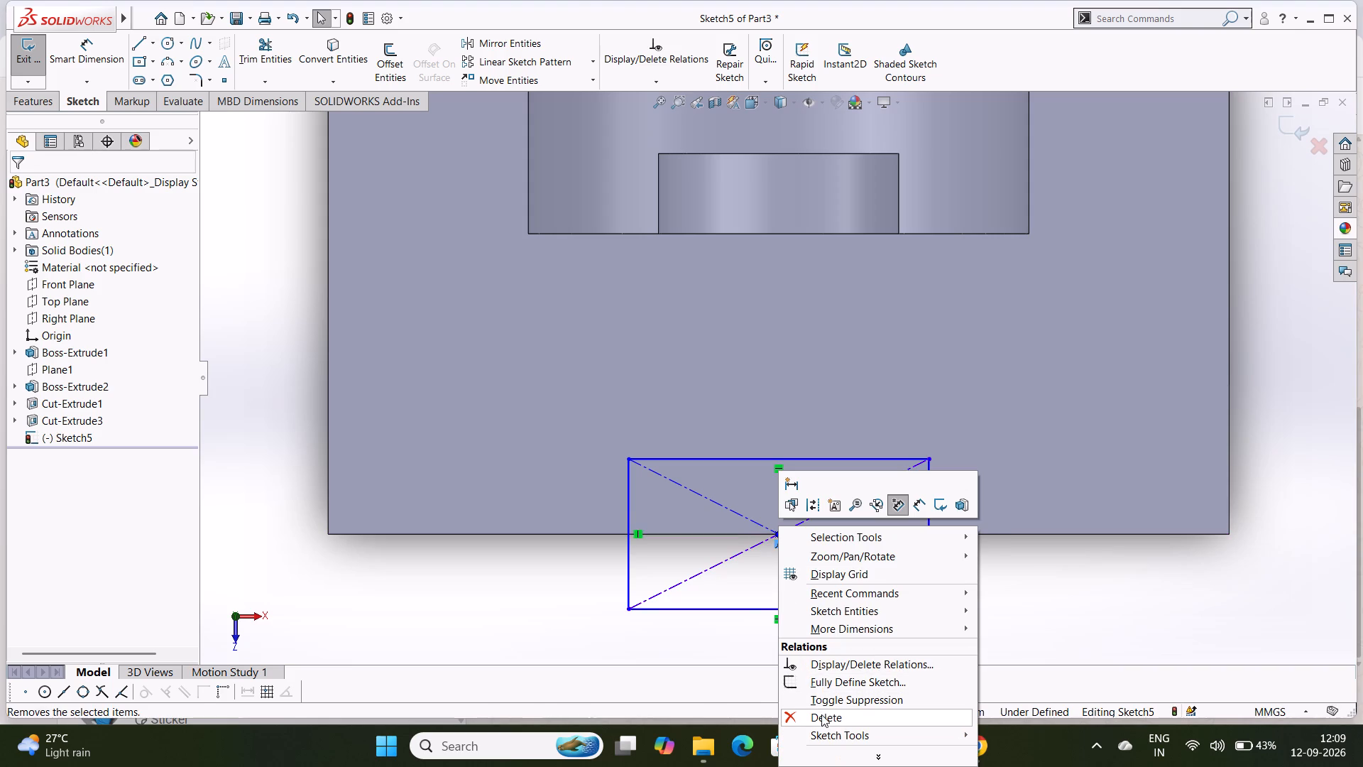
click(823, 717)
key(Escape)
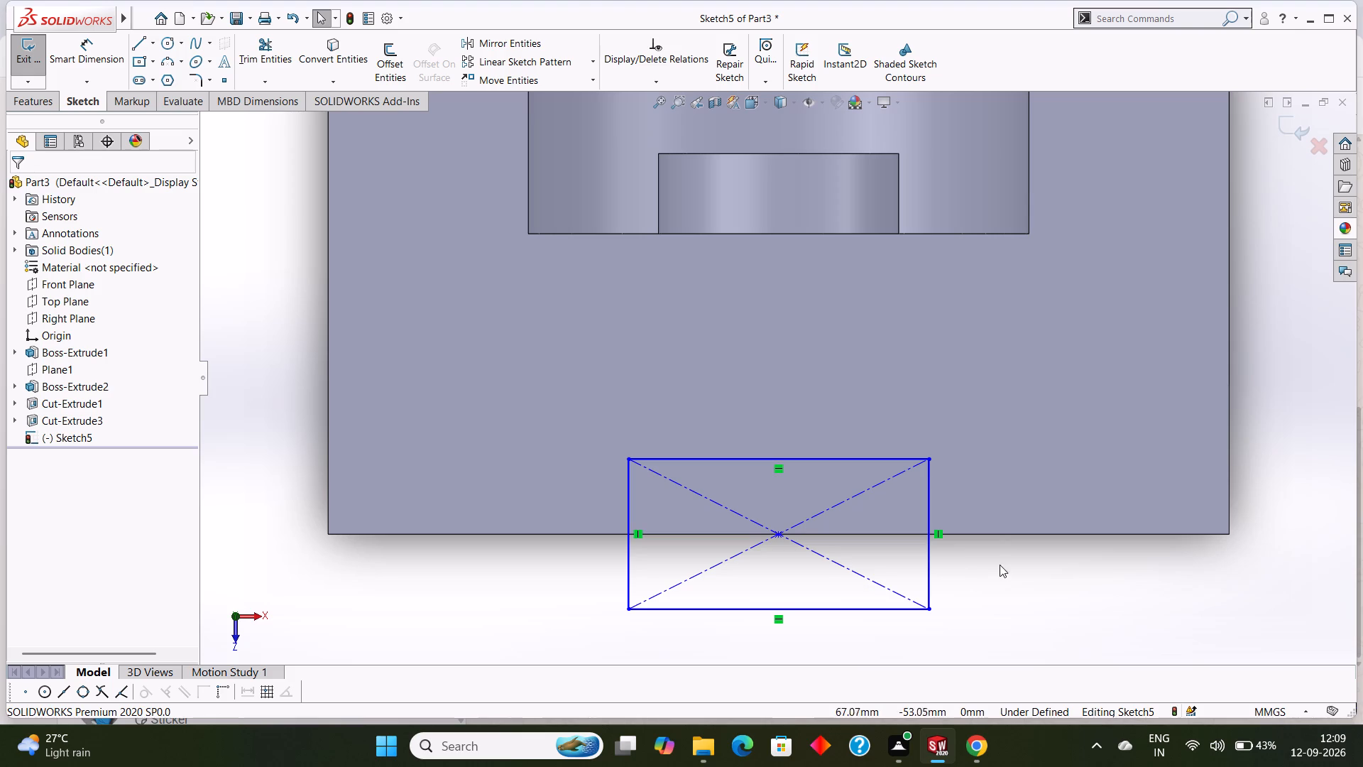
Make the rectangle's front line collinear with the base's front top edge.
click(997, 533)
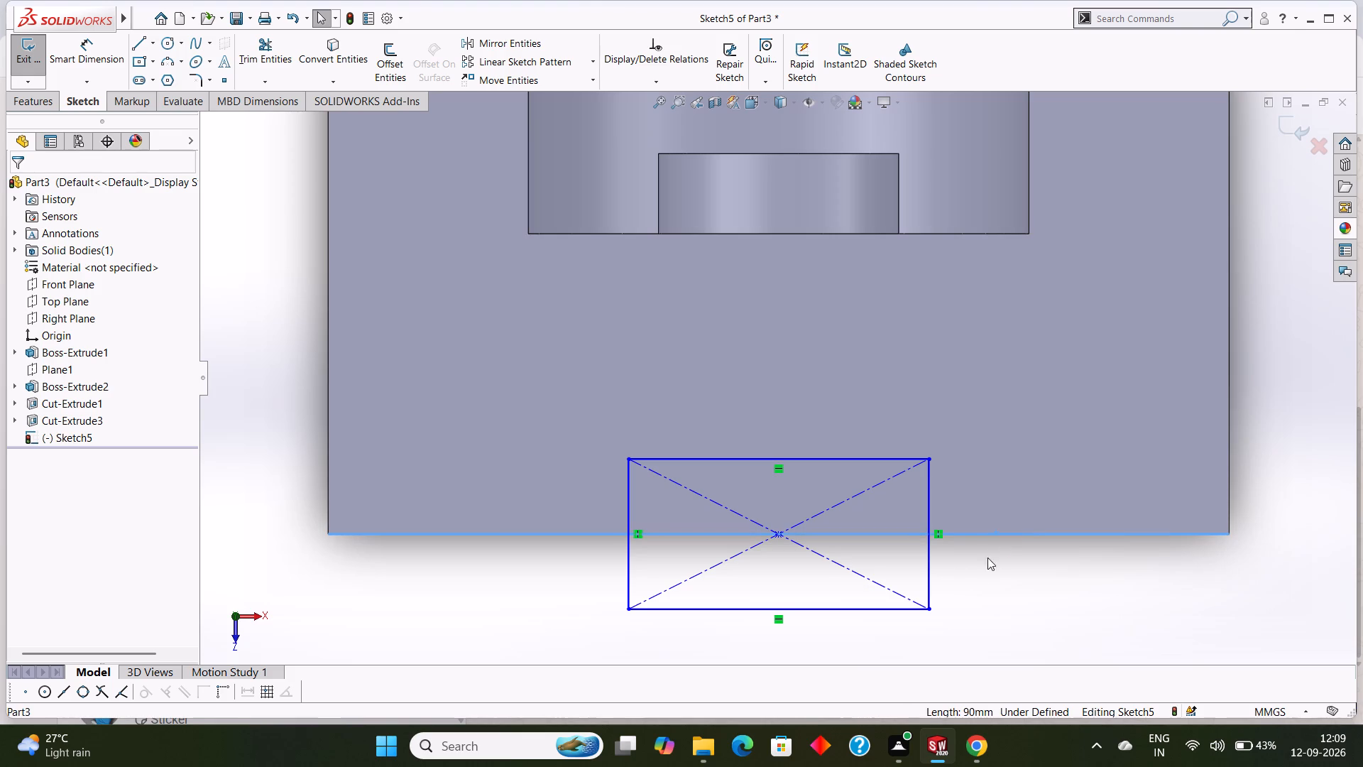
ctrl+click(878, 613)
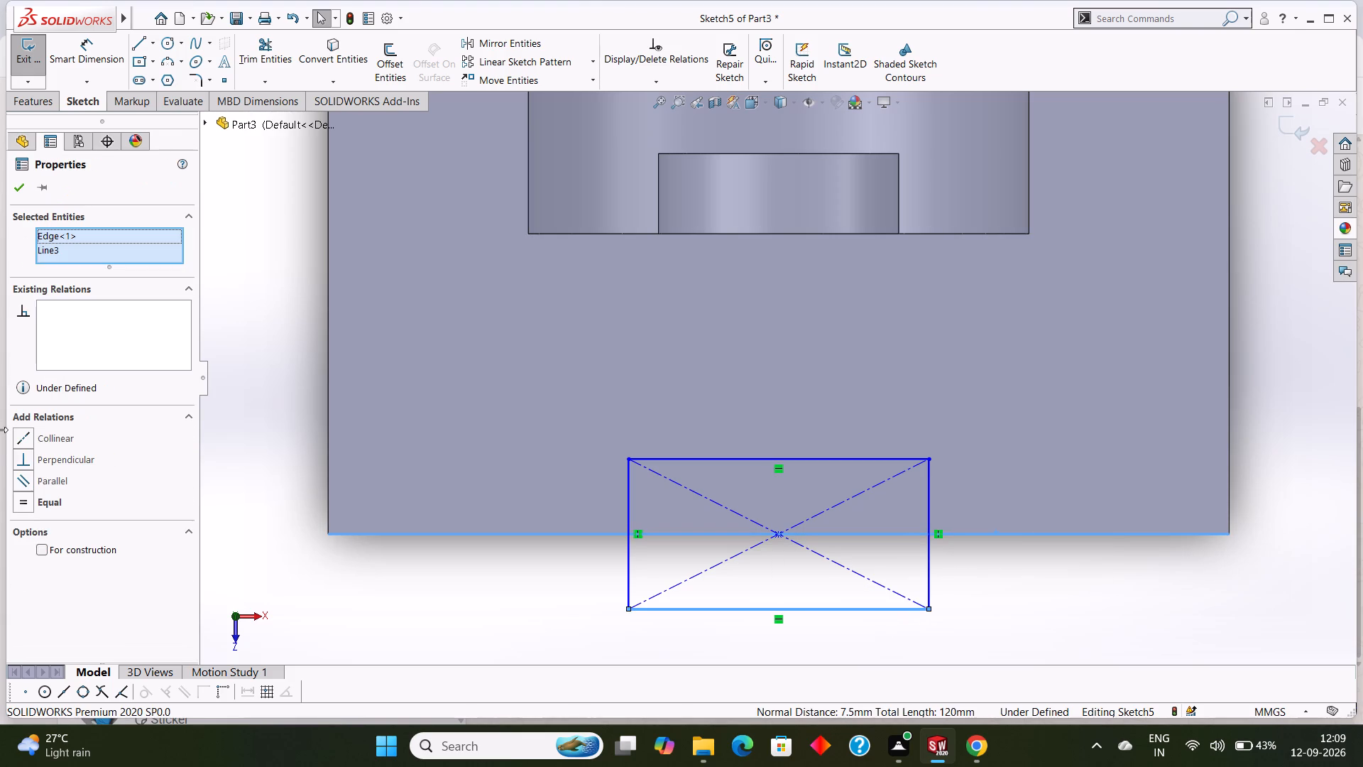
click(70, 436)
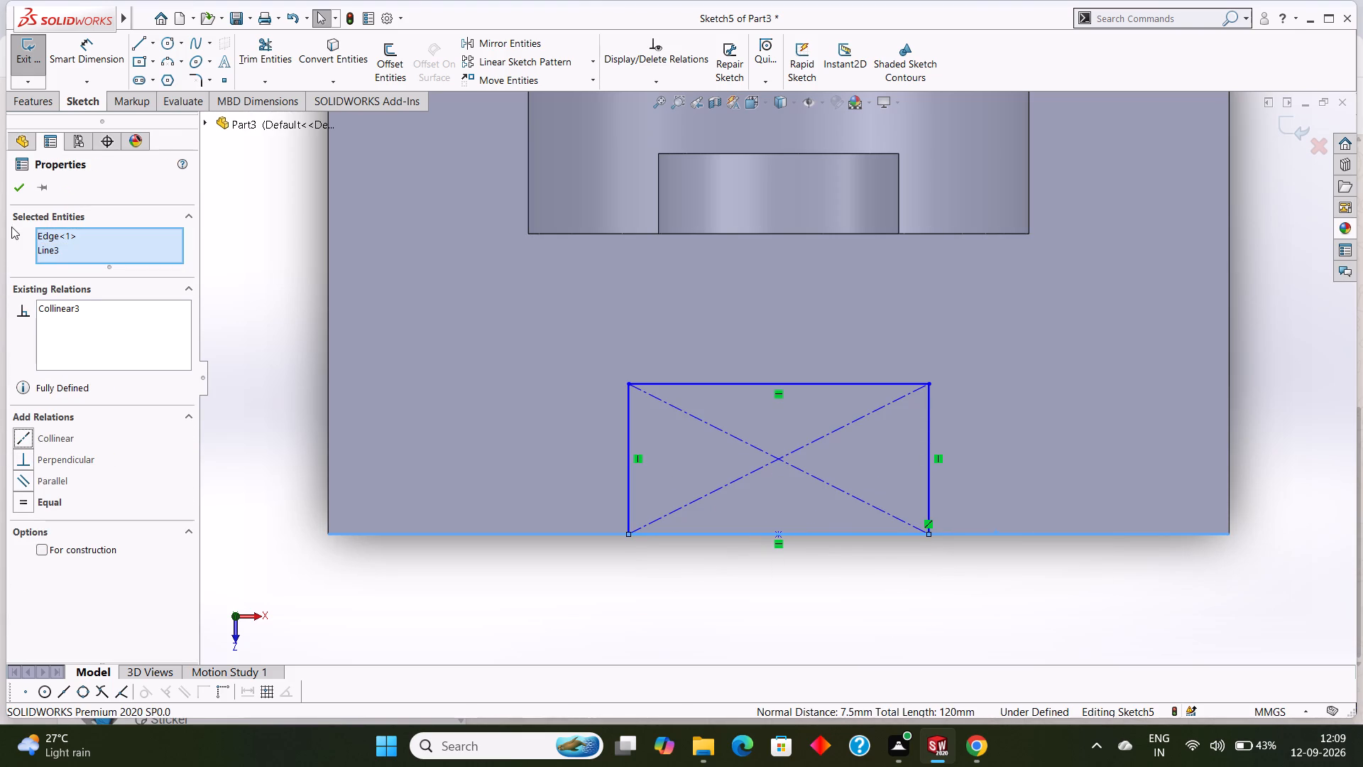
click(10, 192)
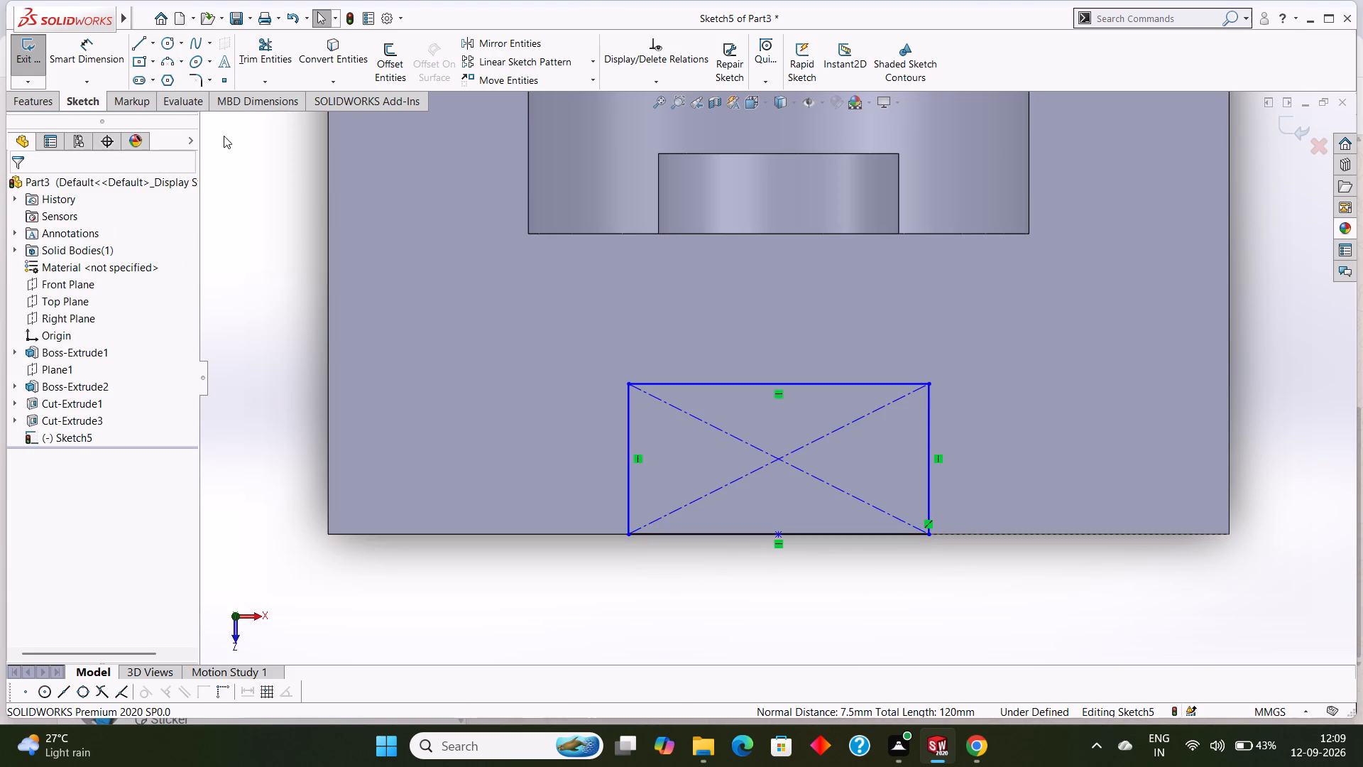
Dimension the rectangle 15 mm deep and 30 mm wide.
click(77, 43)
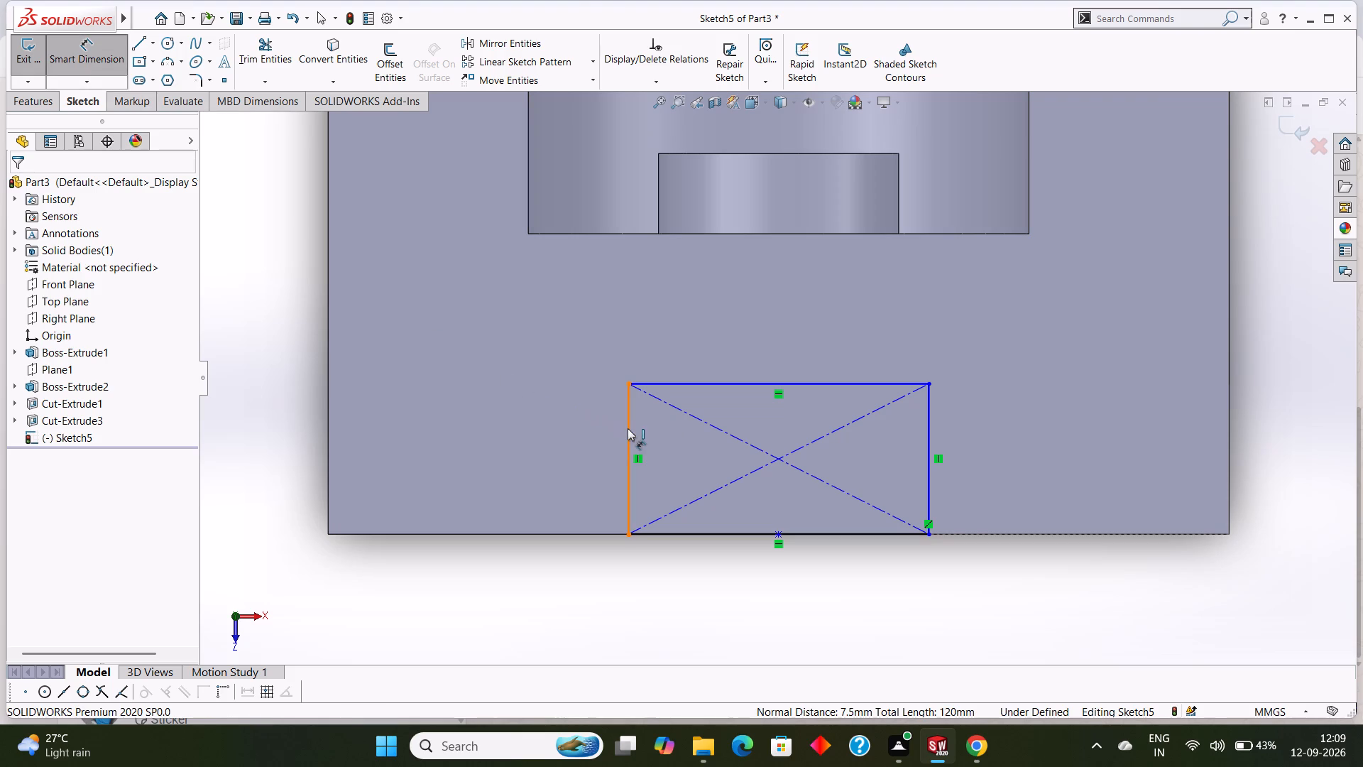
click(628, 428)
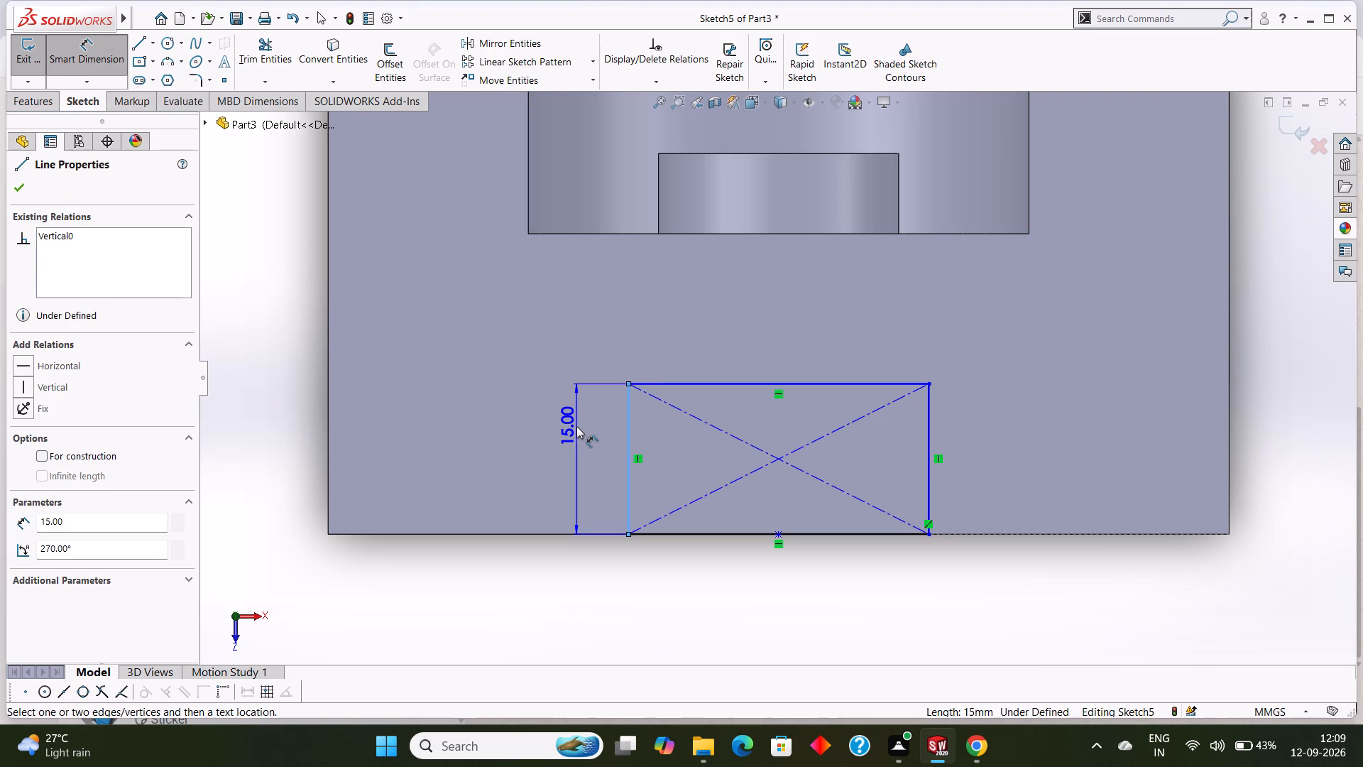
click(576, 426)
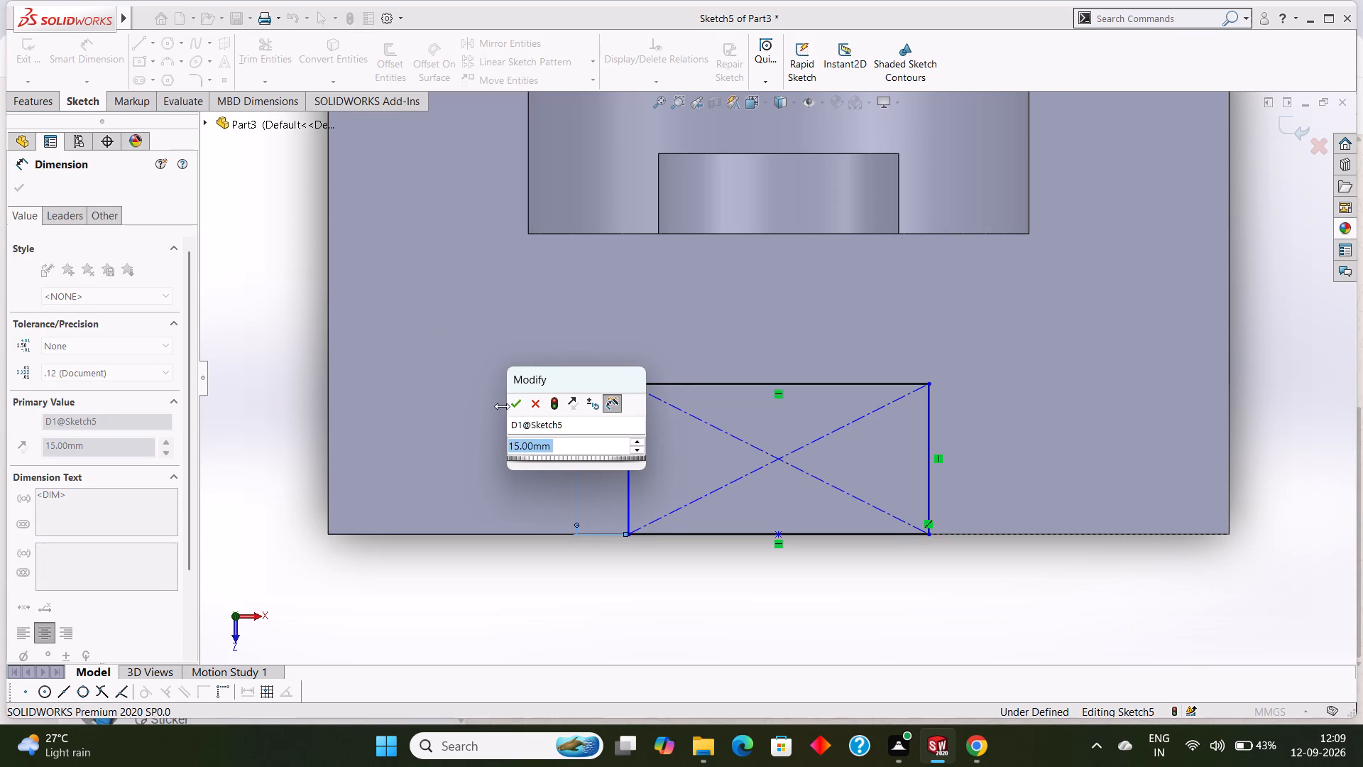
click(518, 406)
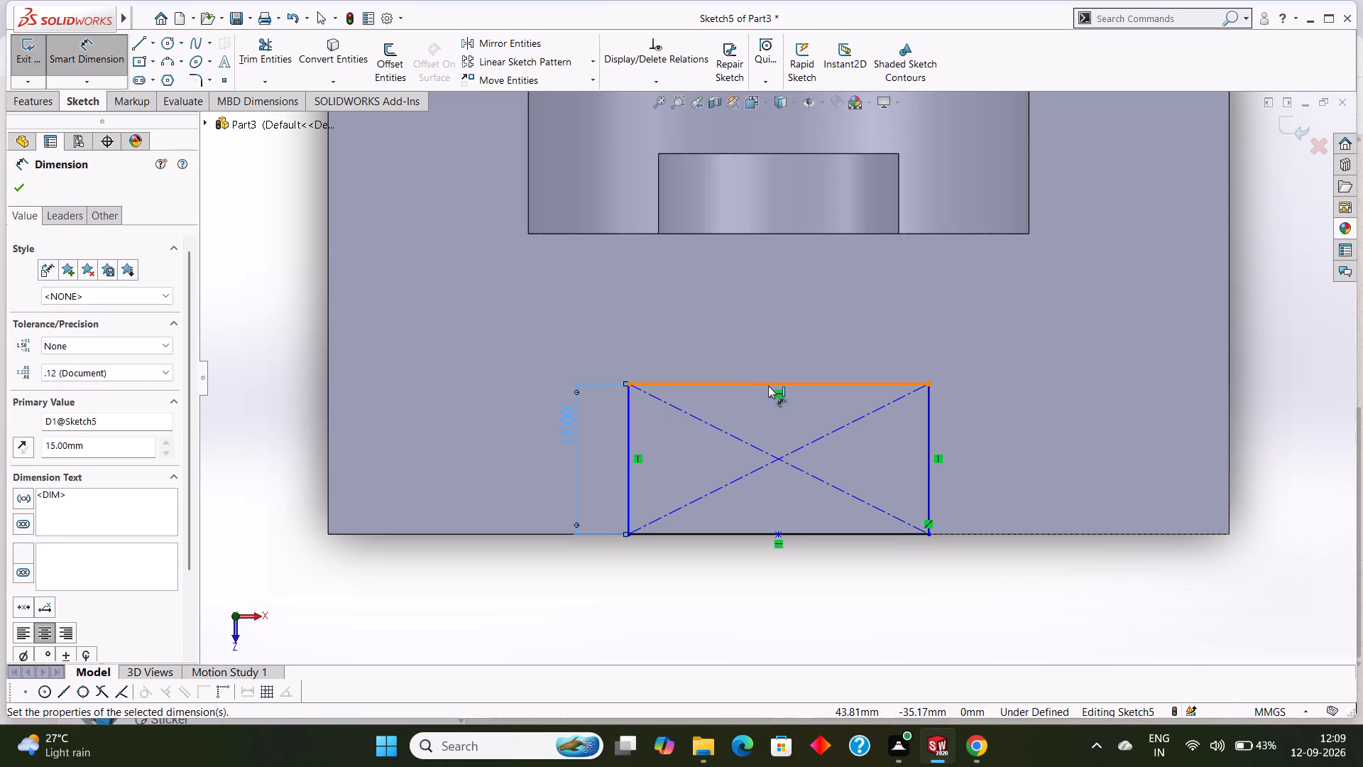
click(768, 386)
click(773, 332)
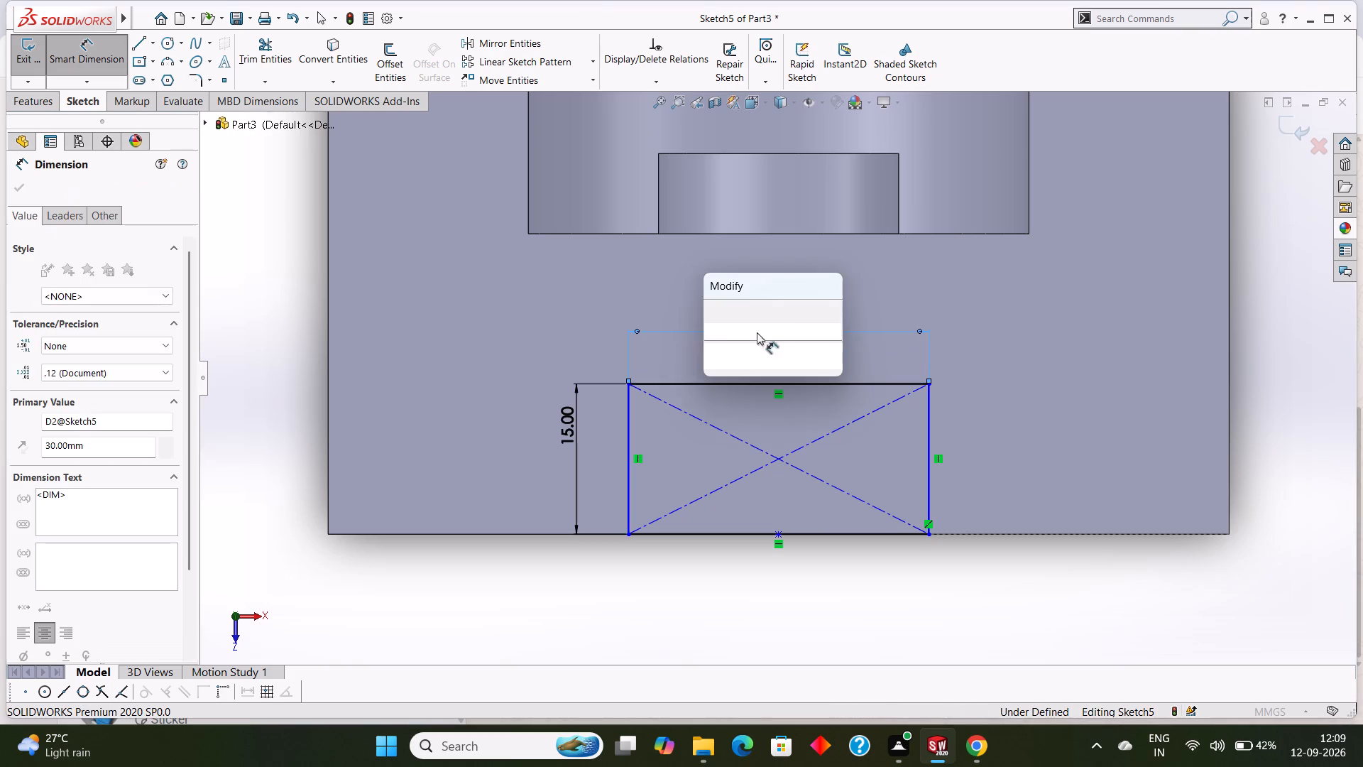
click(708, 310)
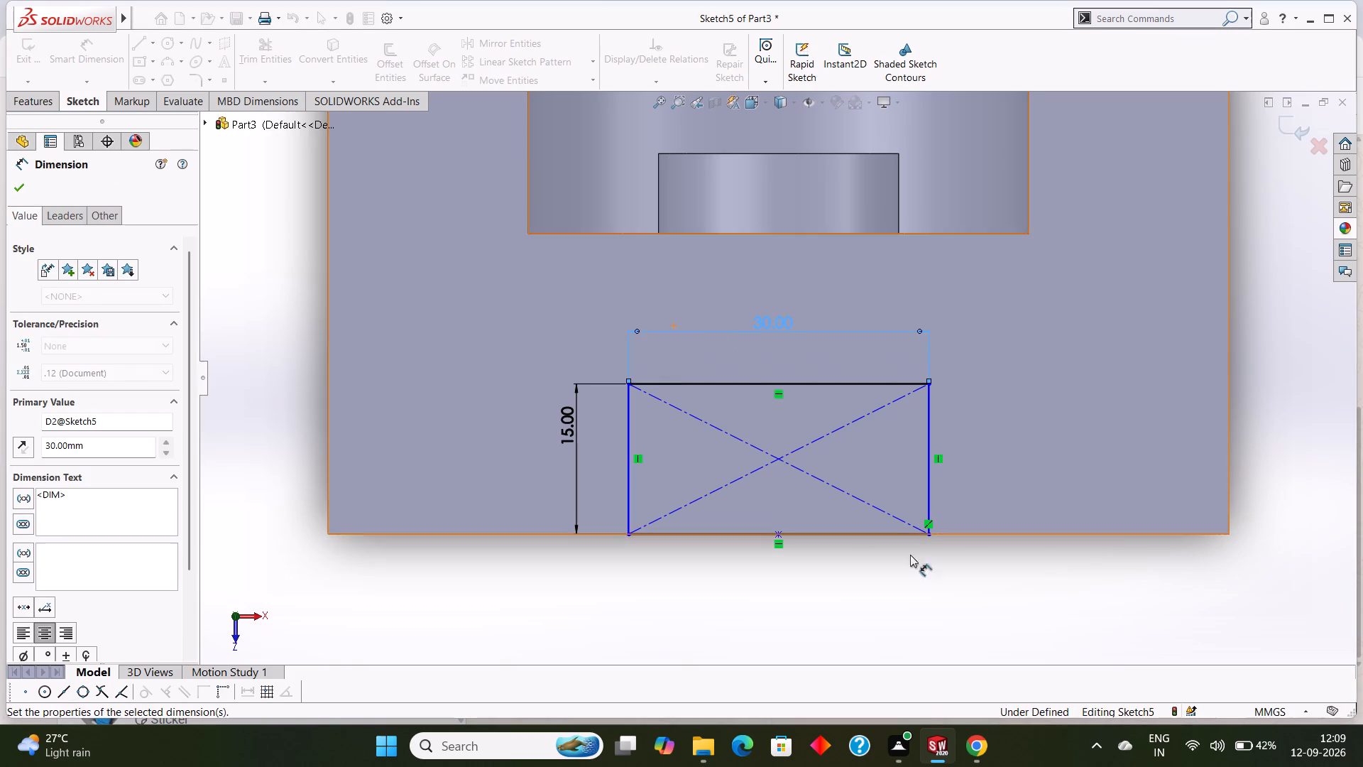
middle_drag(970, 609, 965, 565)
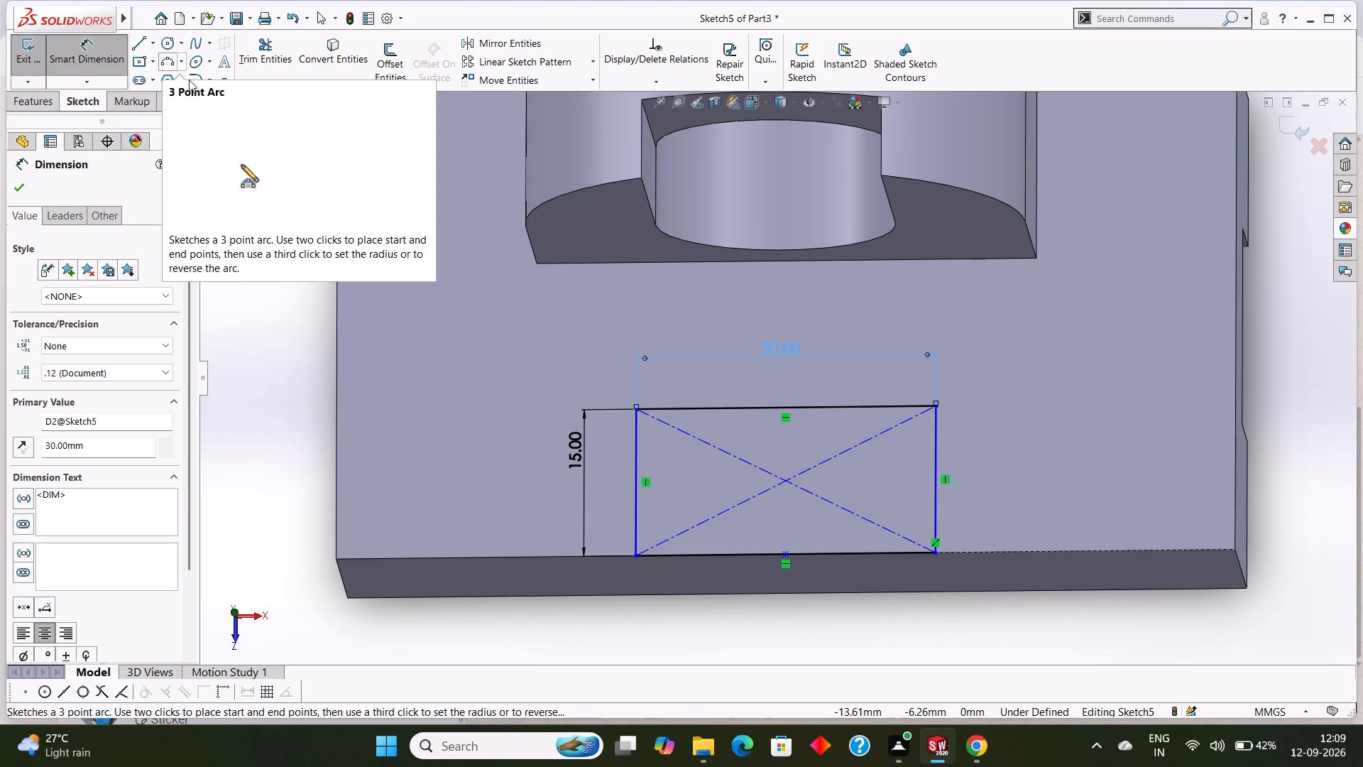
click(23, 190)
Cut-extrude the rectangle 8 mm blind into the base.
click(35, 103)
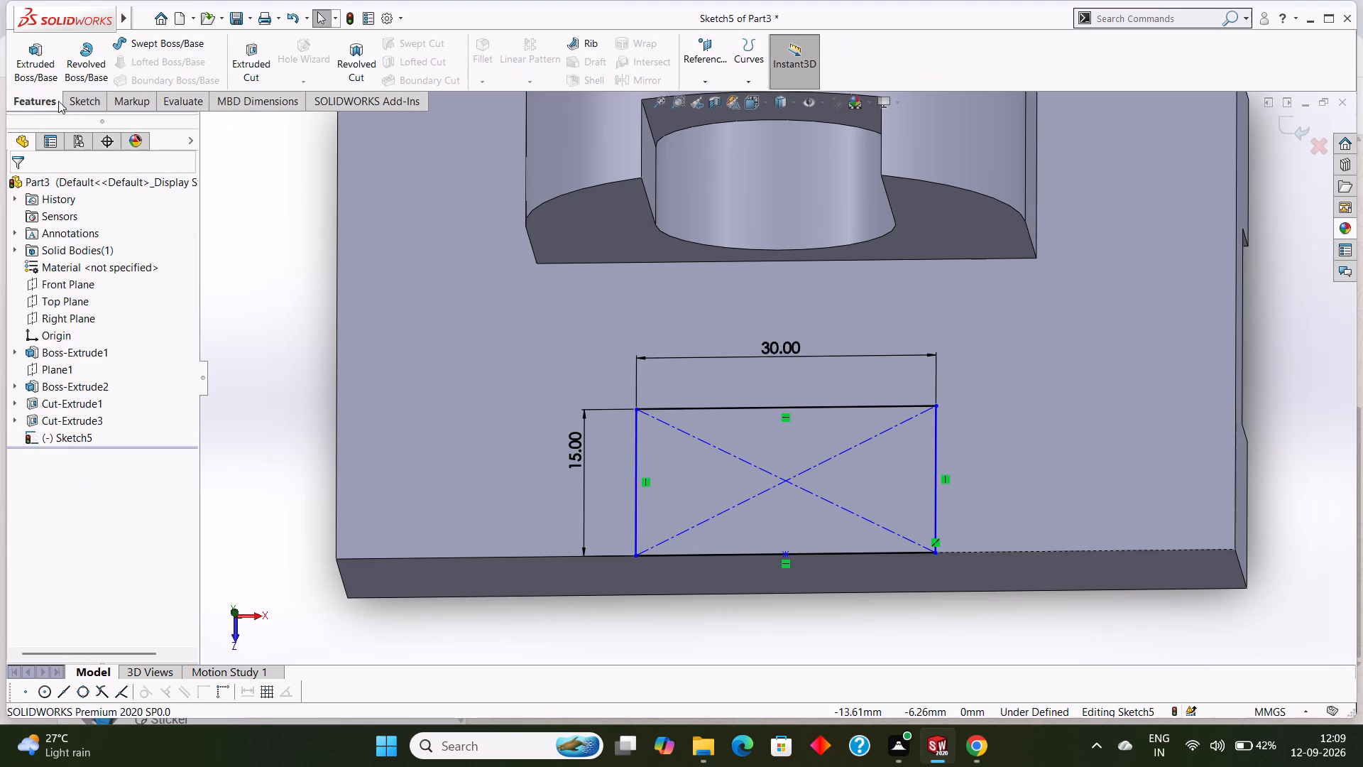
click(243, 64)
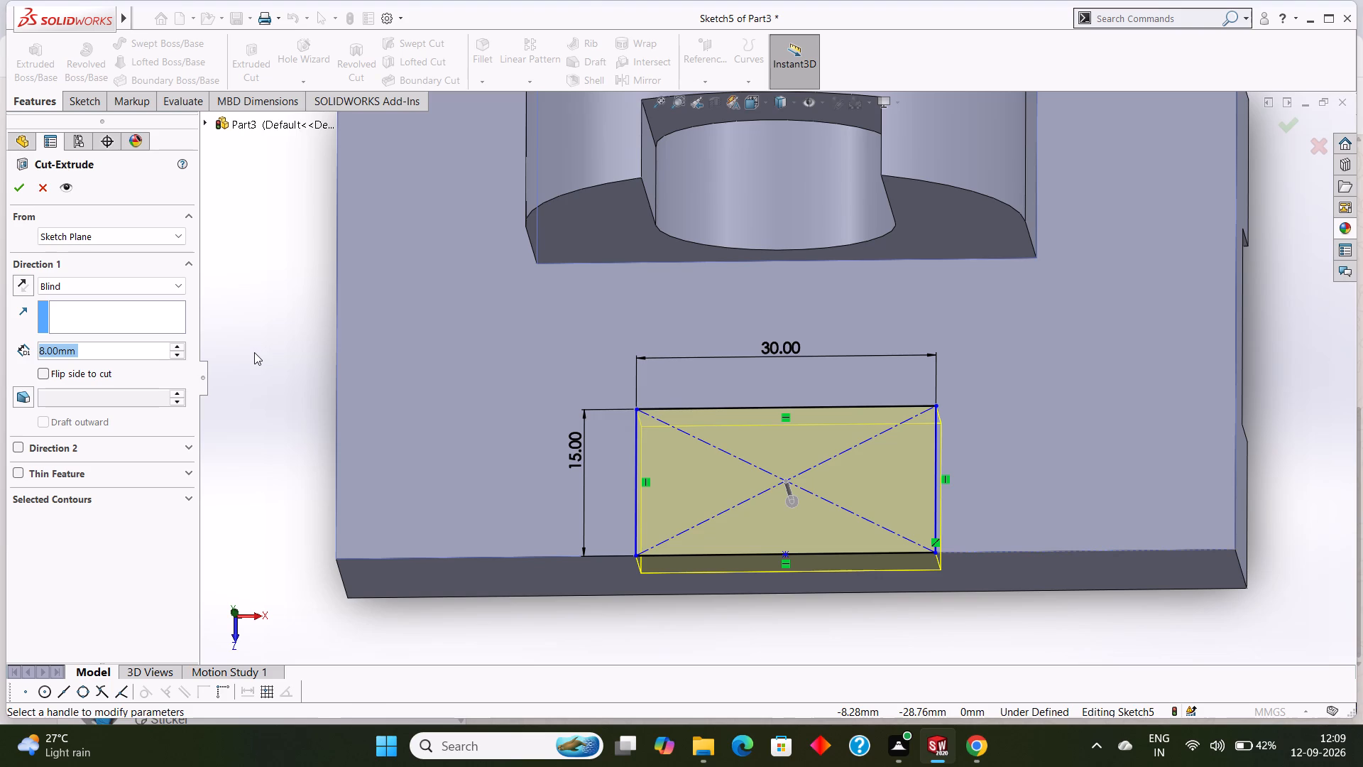
click(22, 189)
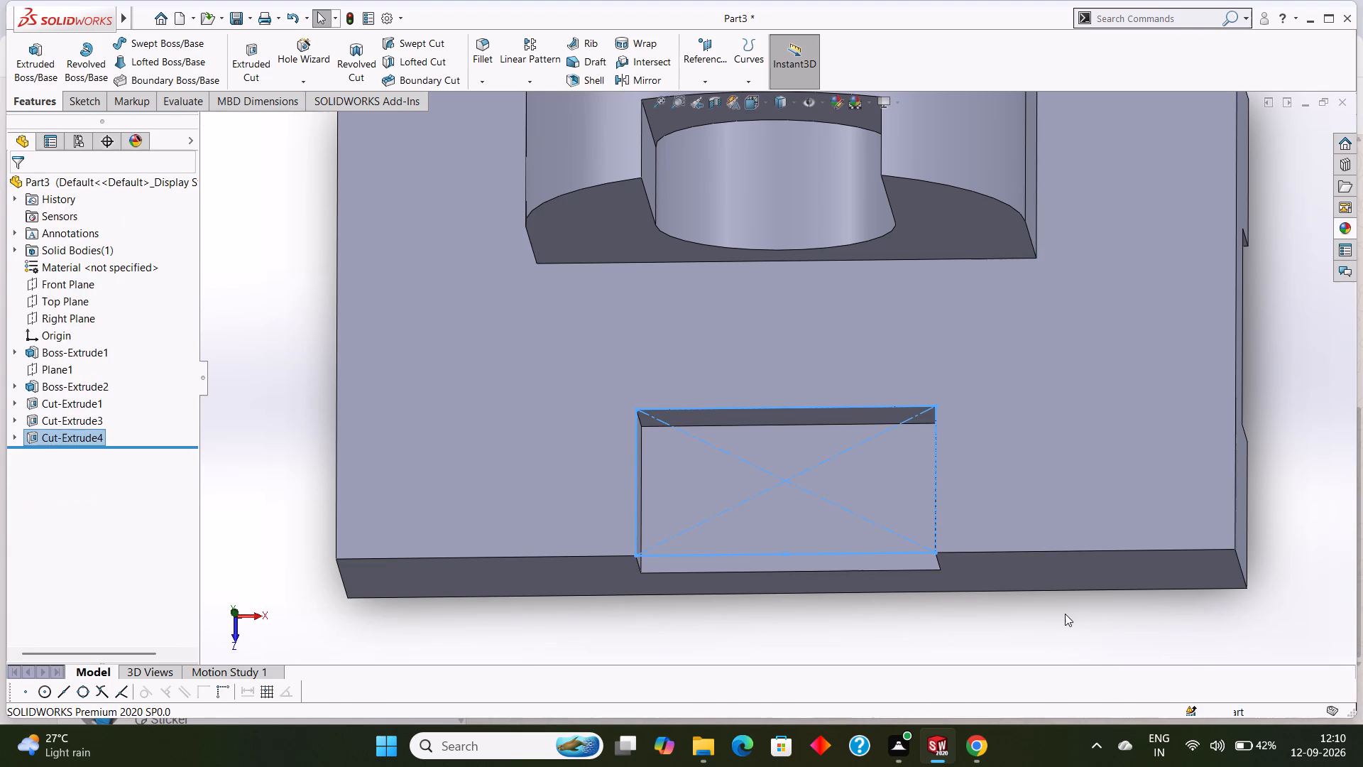
click(1065, 614)
On the floor of the new front recess, sketch a circle of radius 10 mm centred on the midpoint of its front edge.
middle_drag(1041, 635, 1056, 653)
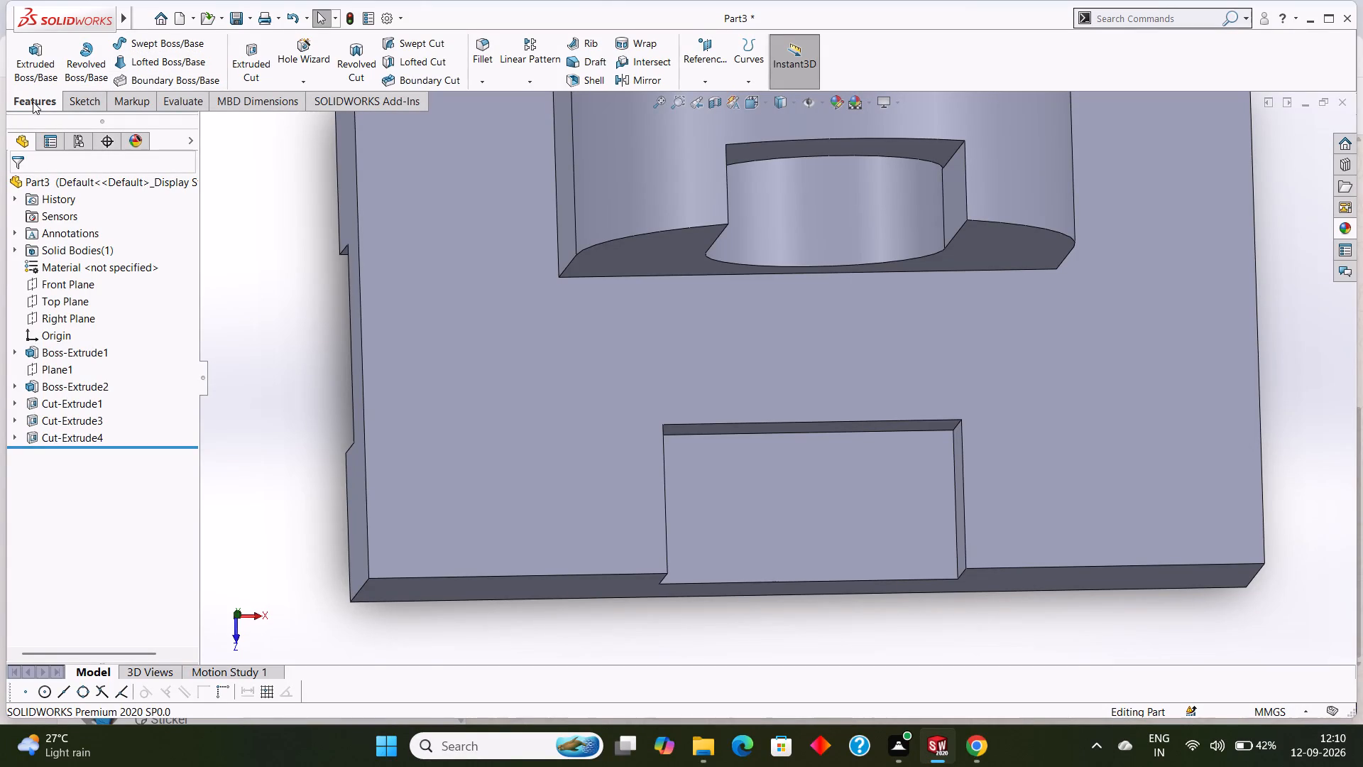
click(96, 102)
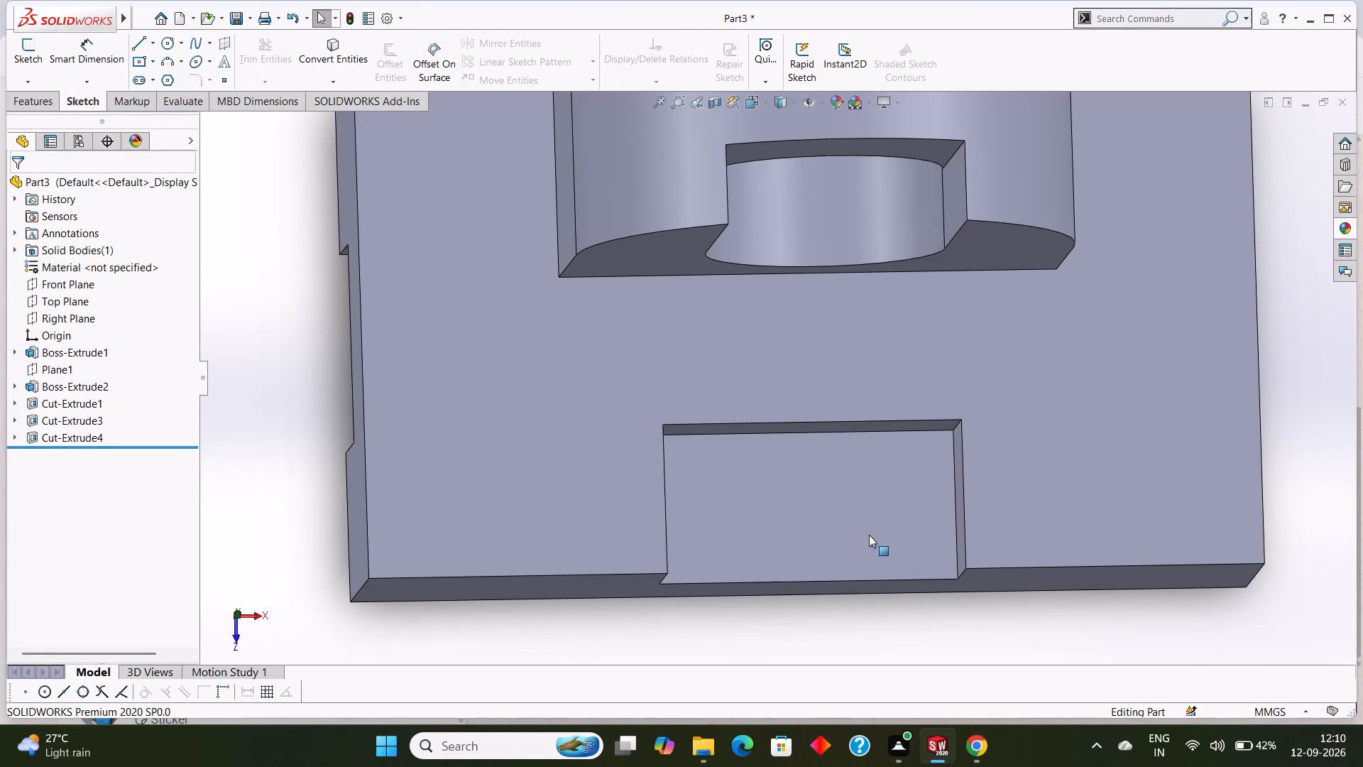
click(833, 509)
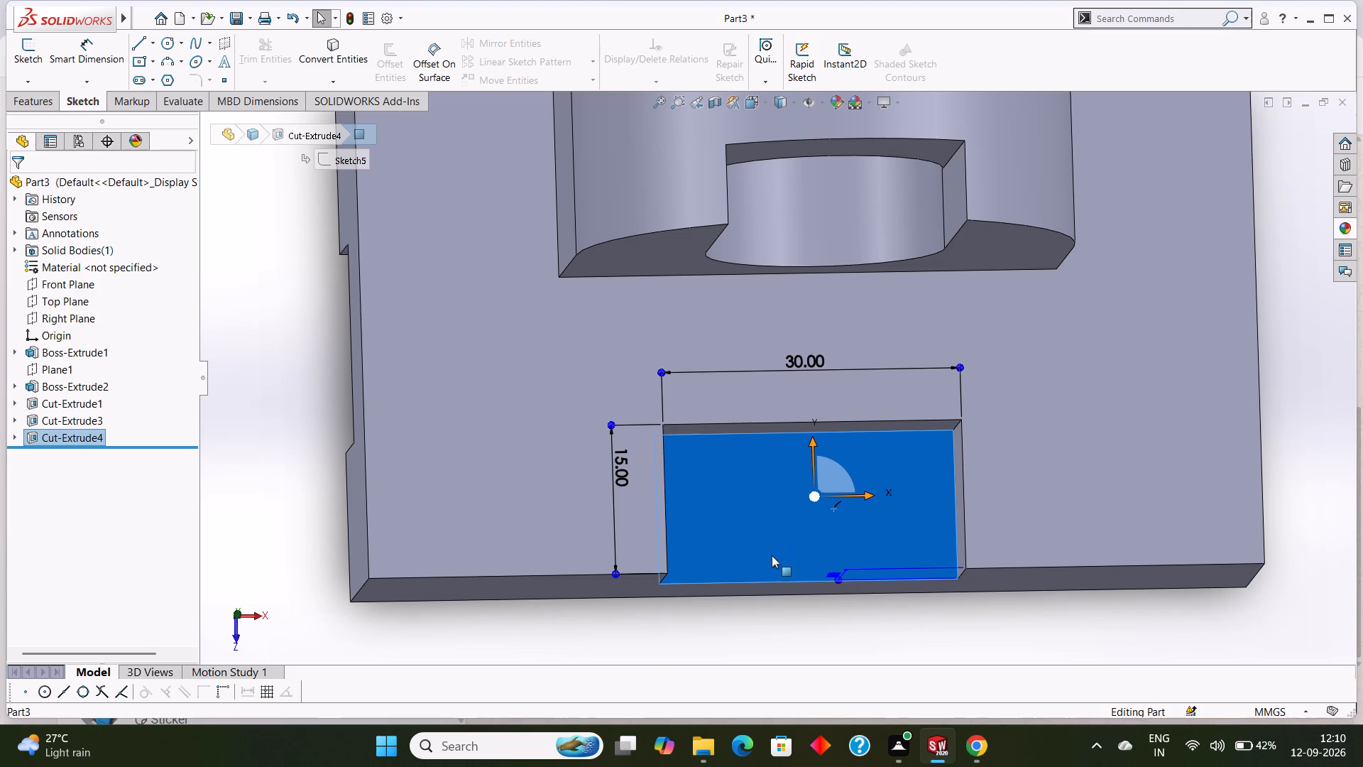
key(ctrl+8)
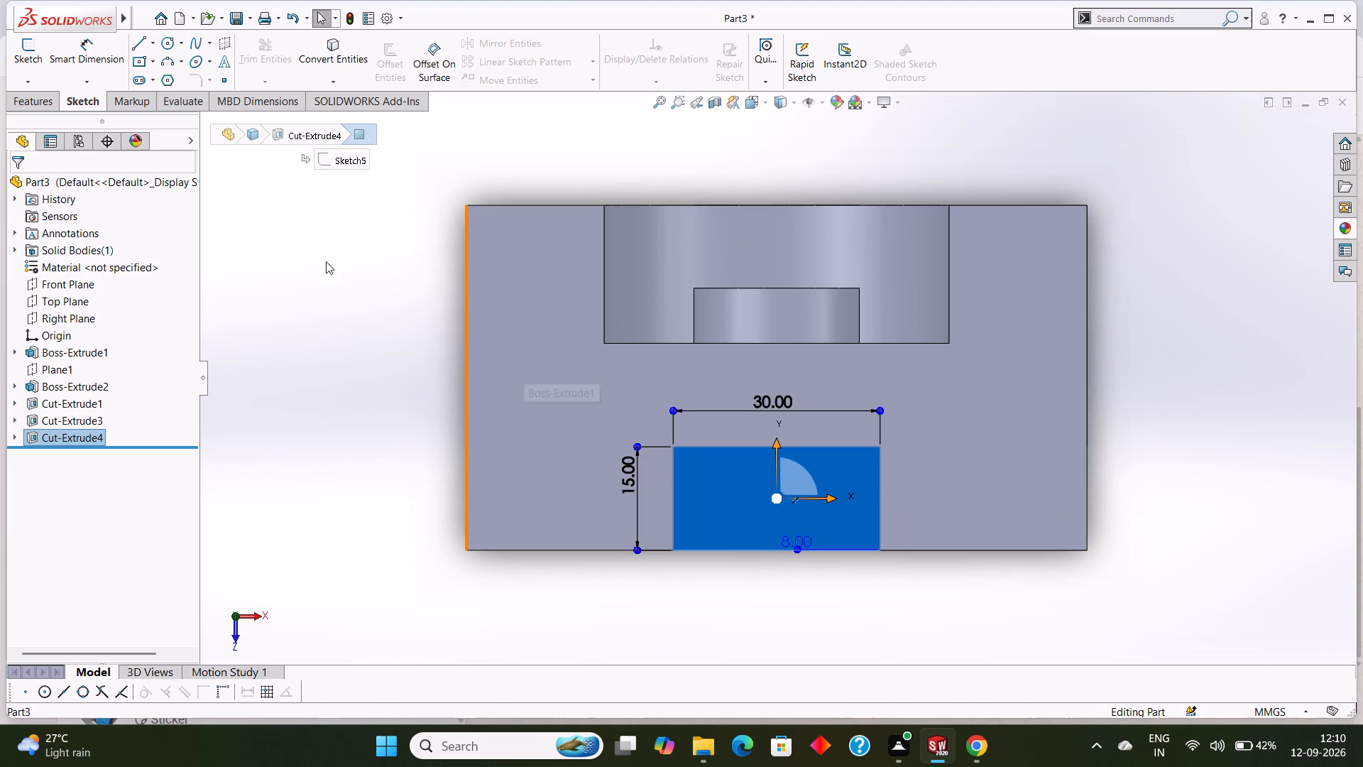
key(Escape)
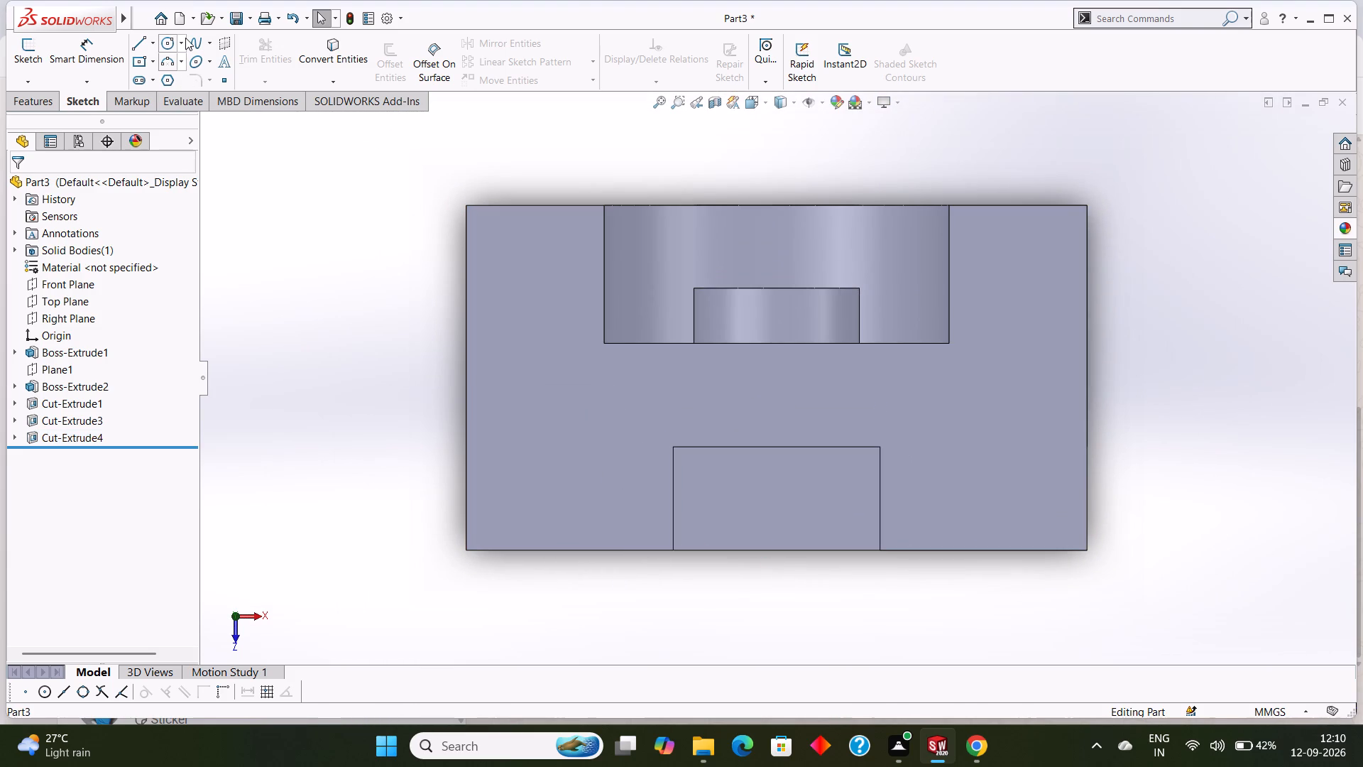
click(185, 40)
click(192, 57)
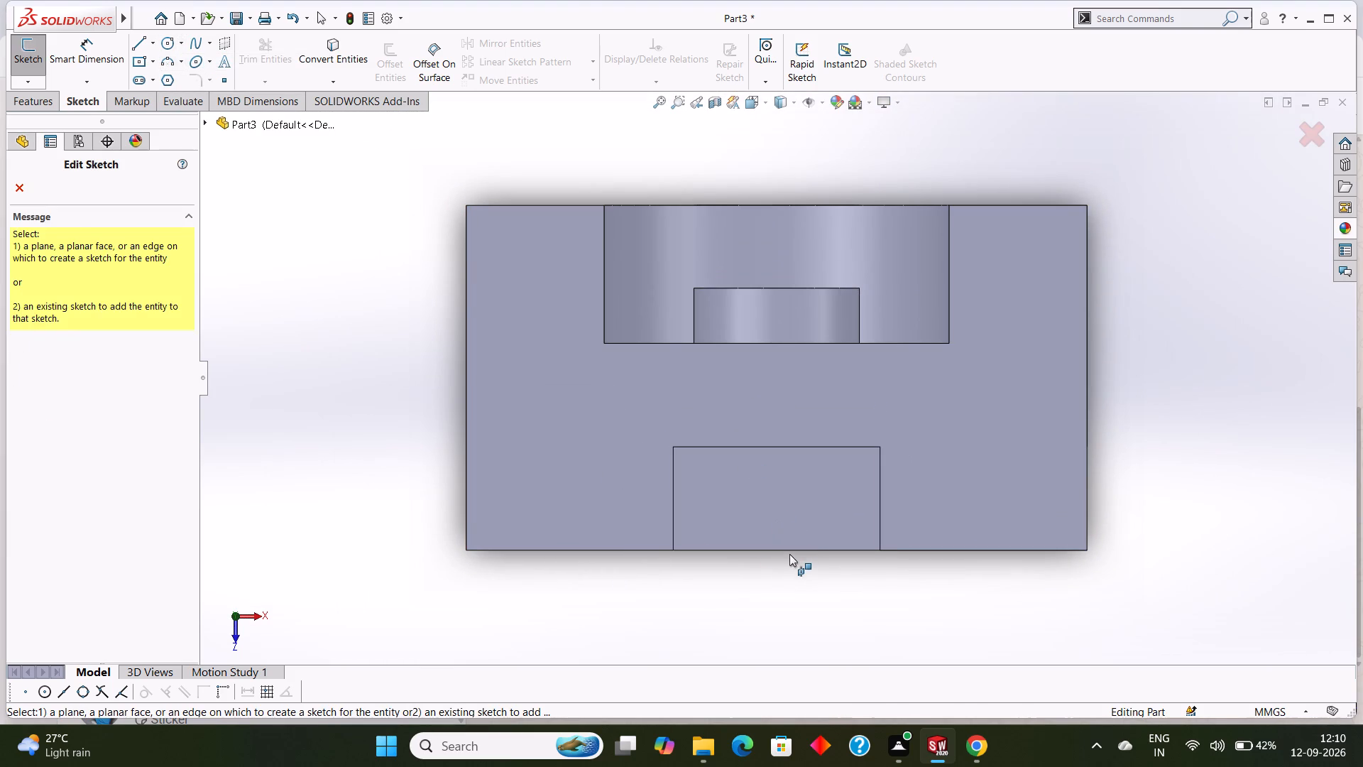
click(784, 512)
right_click(784, 512)
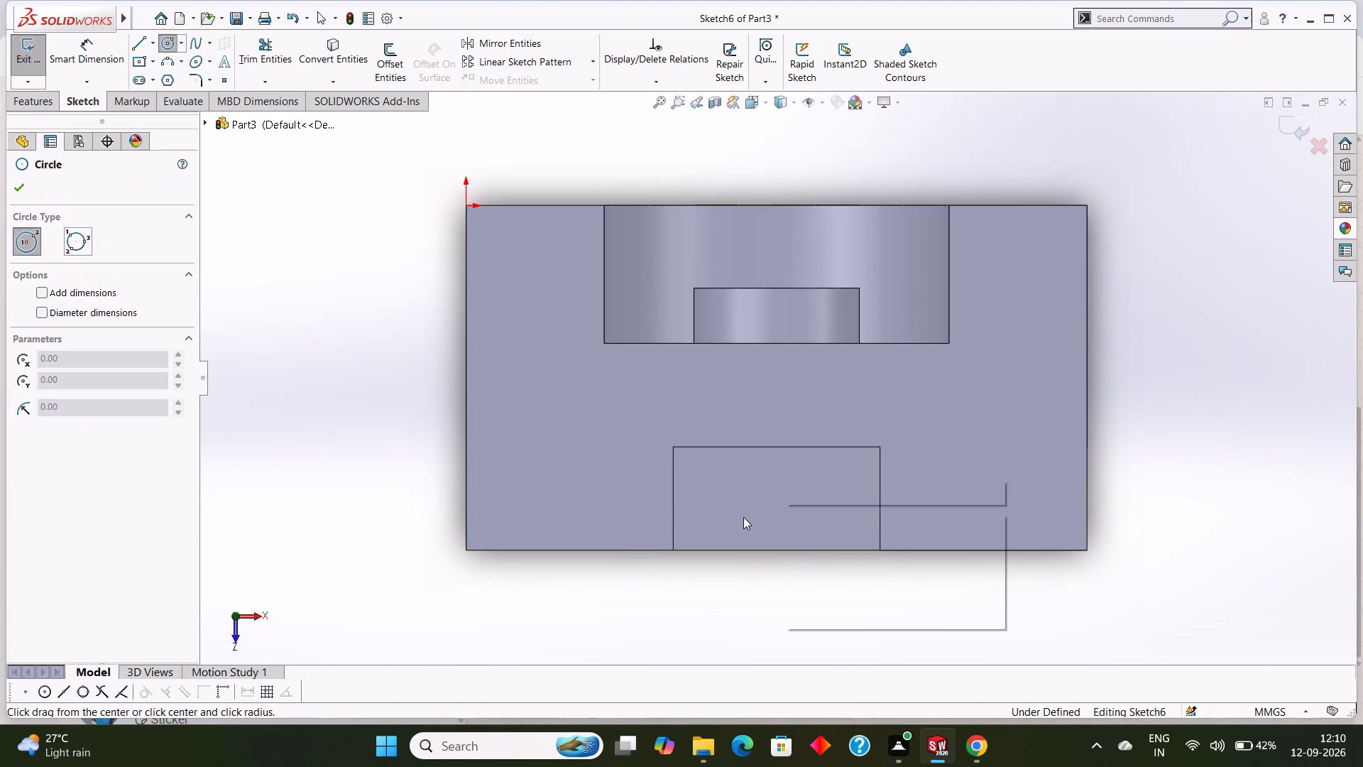
key(grave)
key(Escape)
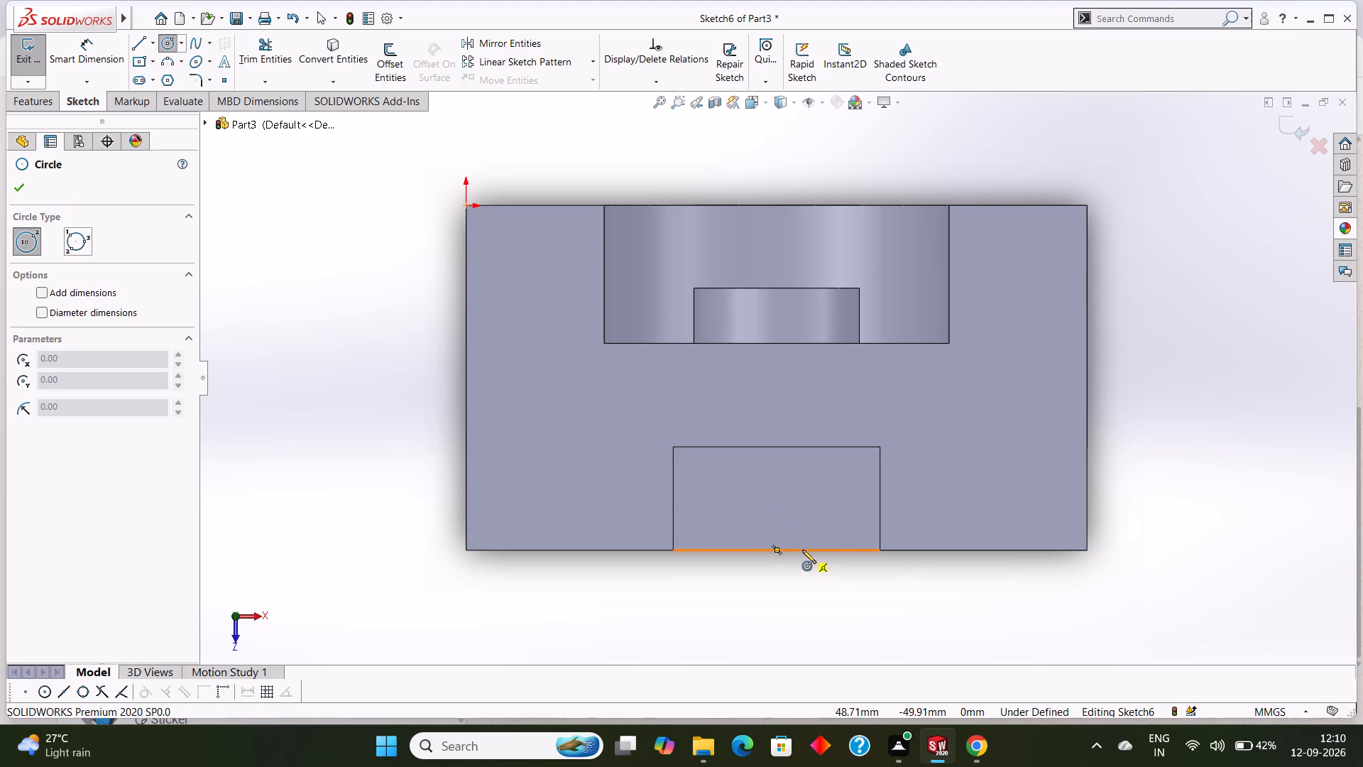
click(775, 550)
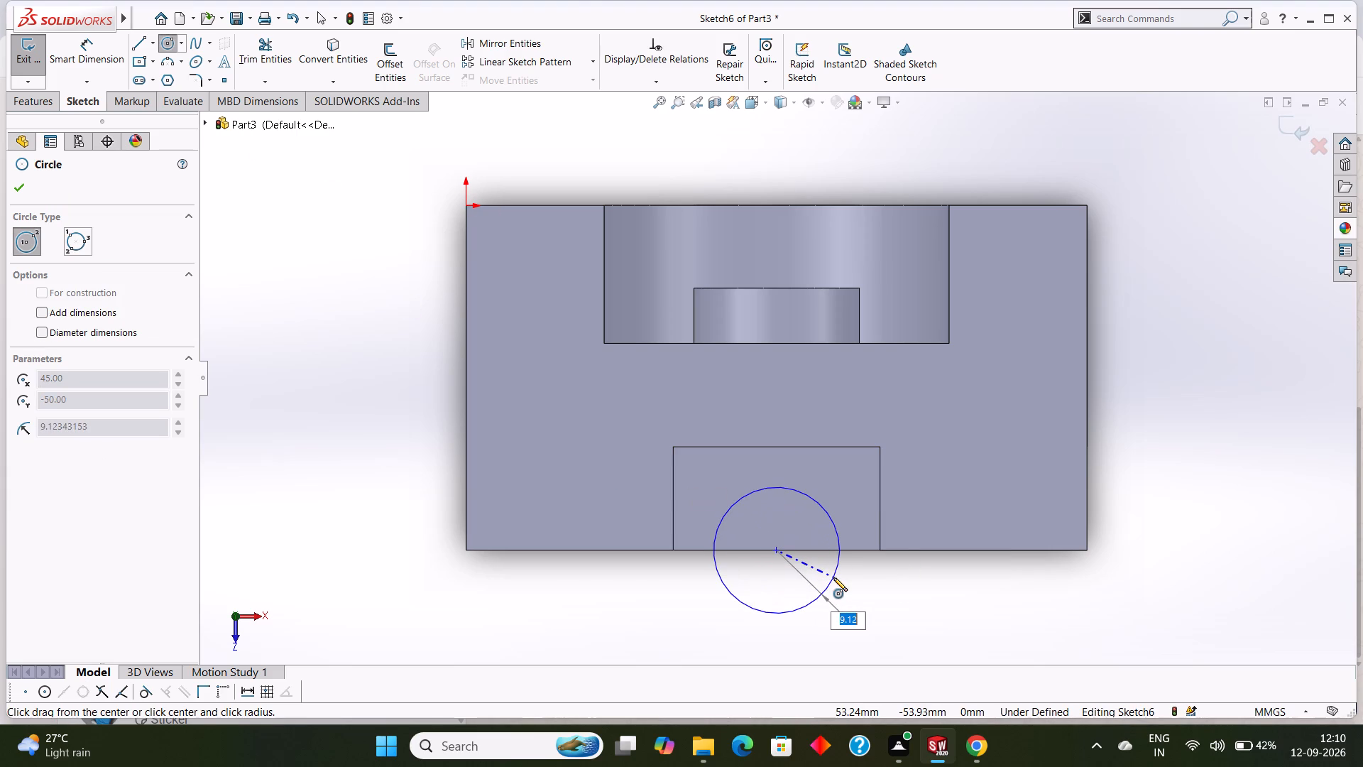
text(10)
key(Return)
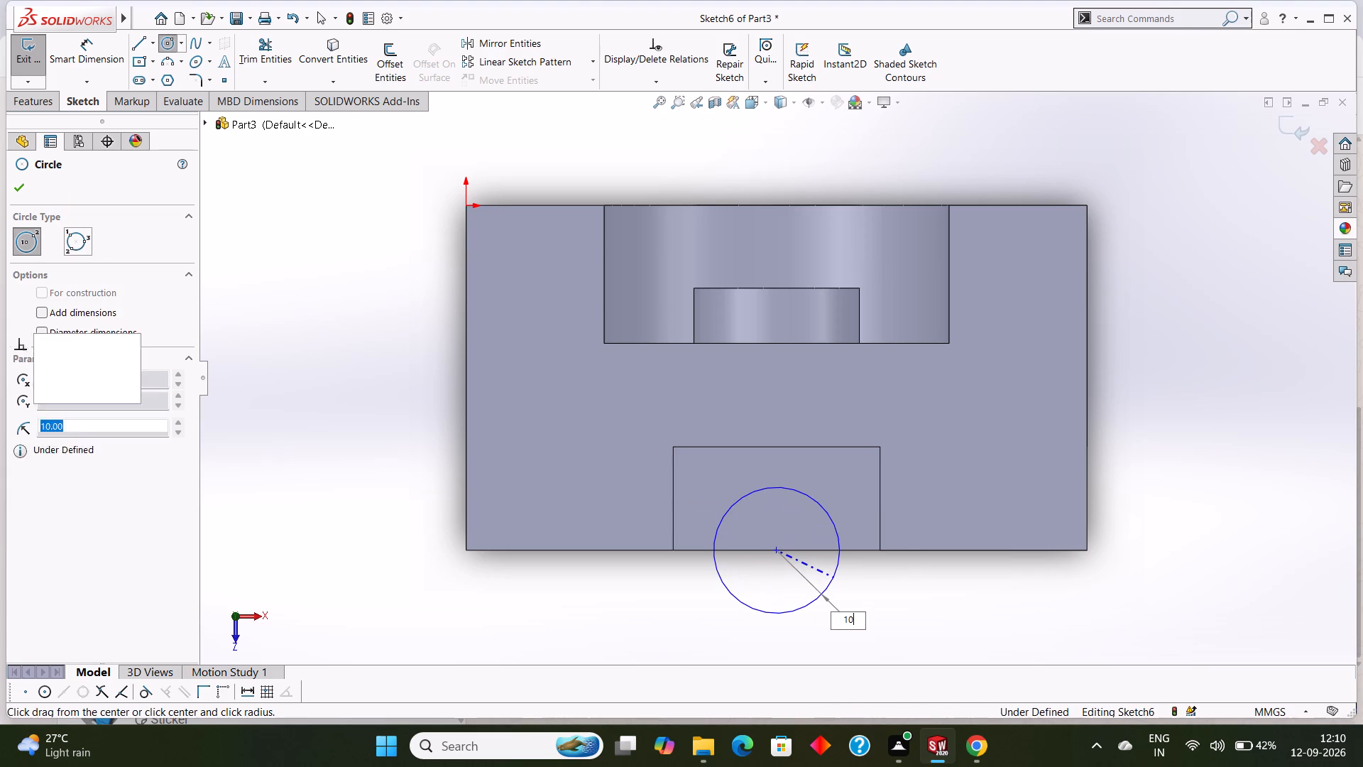
click(15, 185)
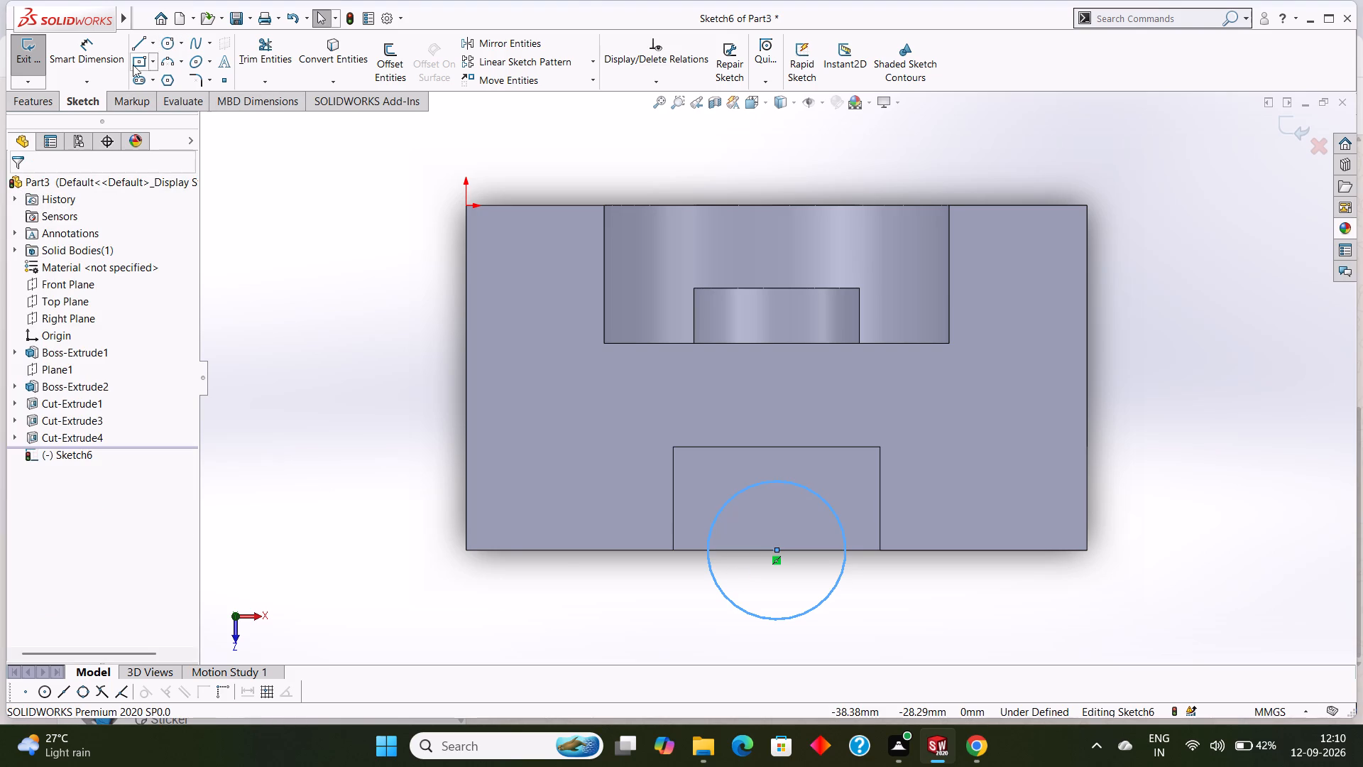
Dimension the circle's diameter at 20 mm.
click(99, 36)
click(829, 503)
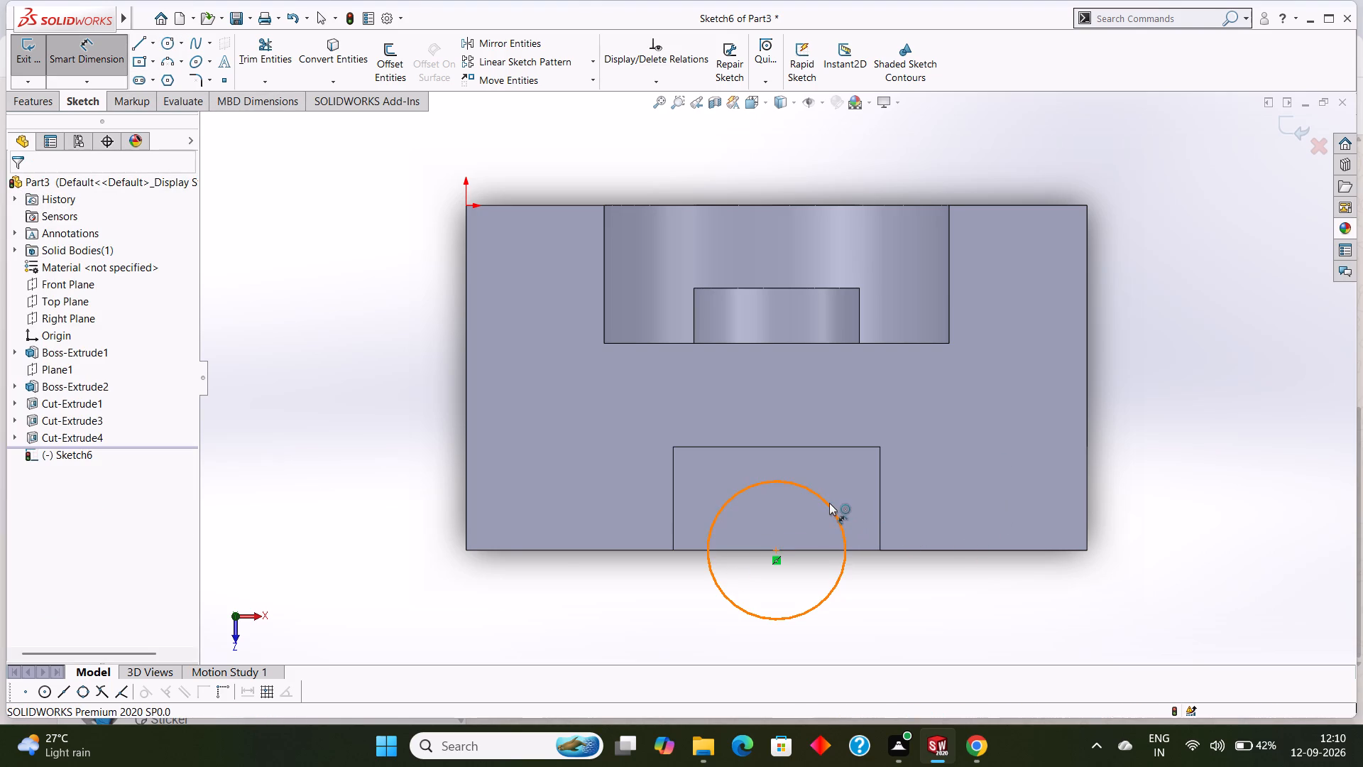
click(983, 511)
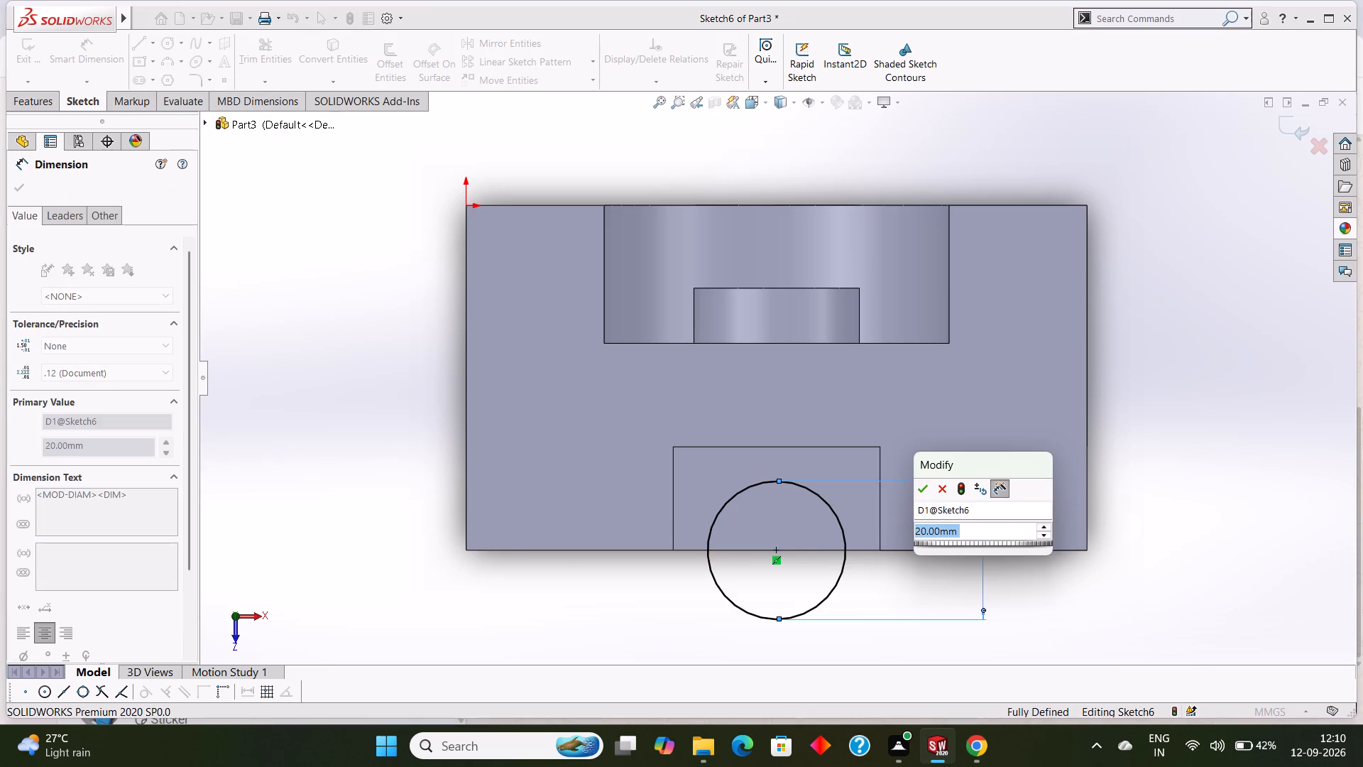
click(926, 487)
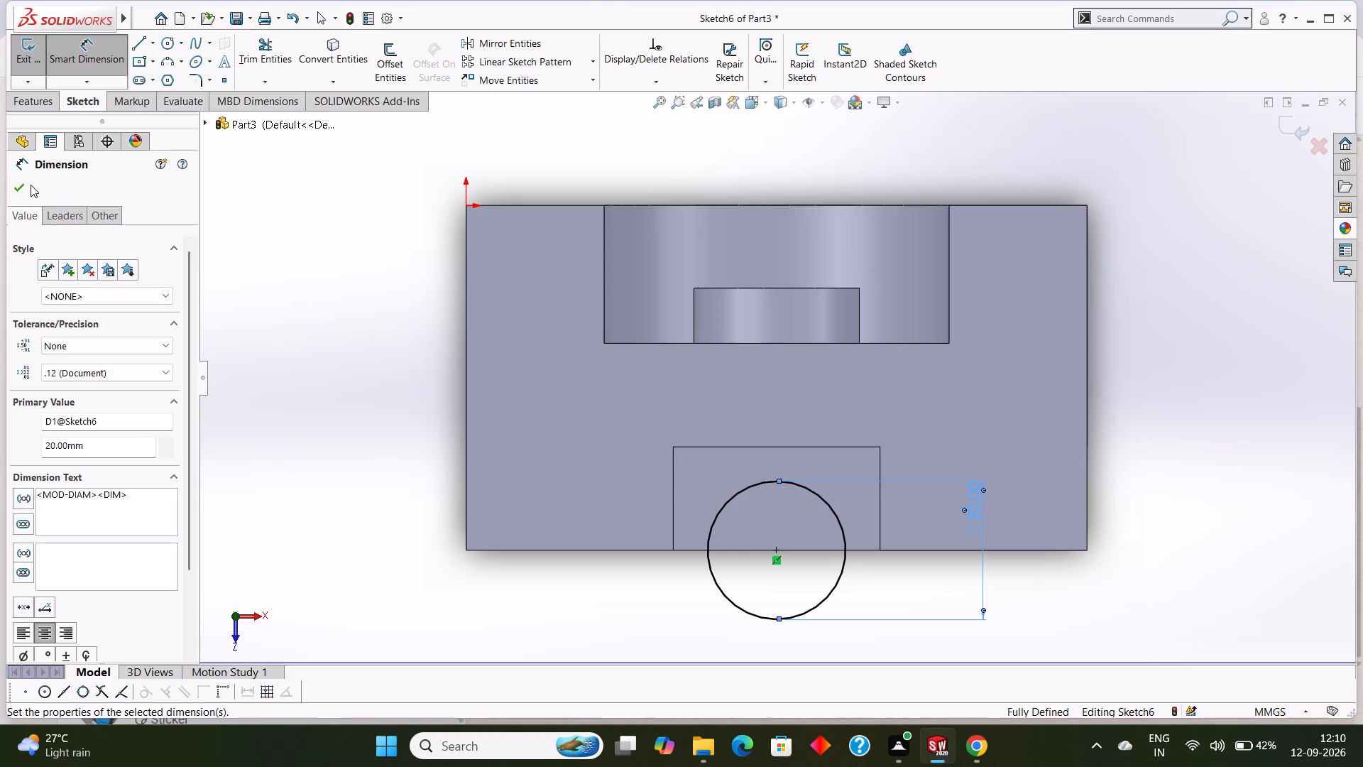
Cut-extrude the 20 mm circle Through All, down from the front recess floor through the base.
click(26, 185)
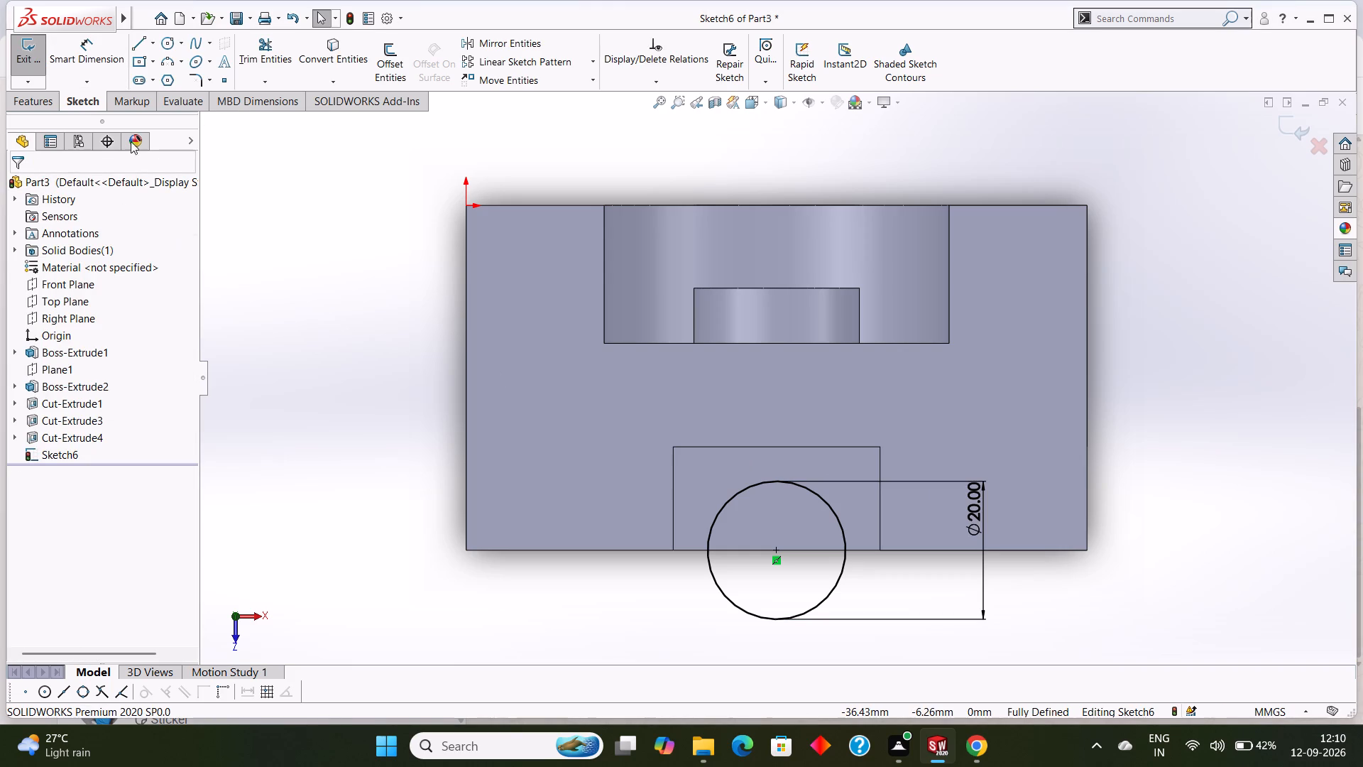
click(47, 102)
click(249, 60)
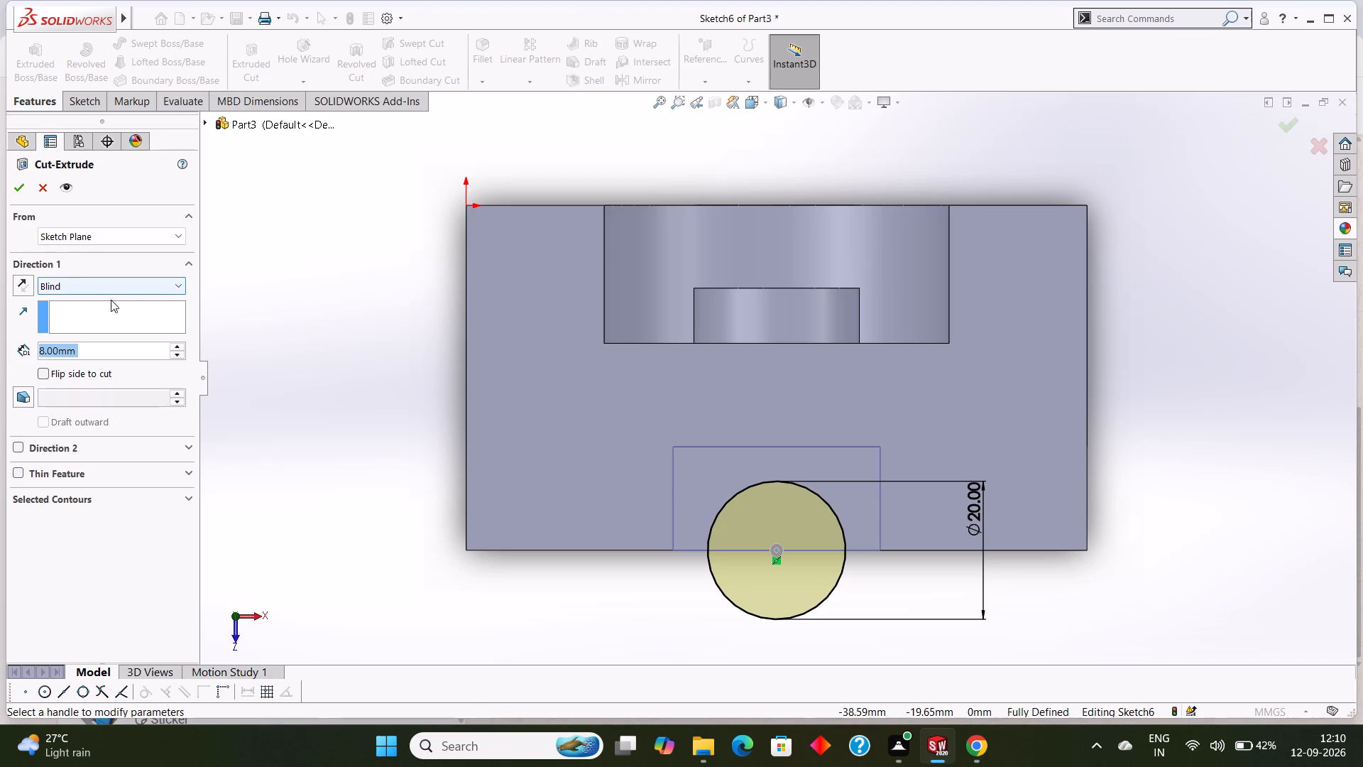
click(92, 285)
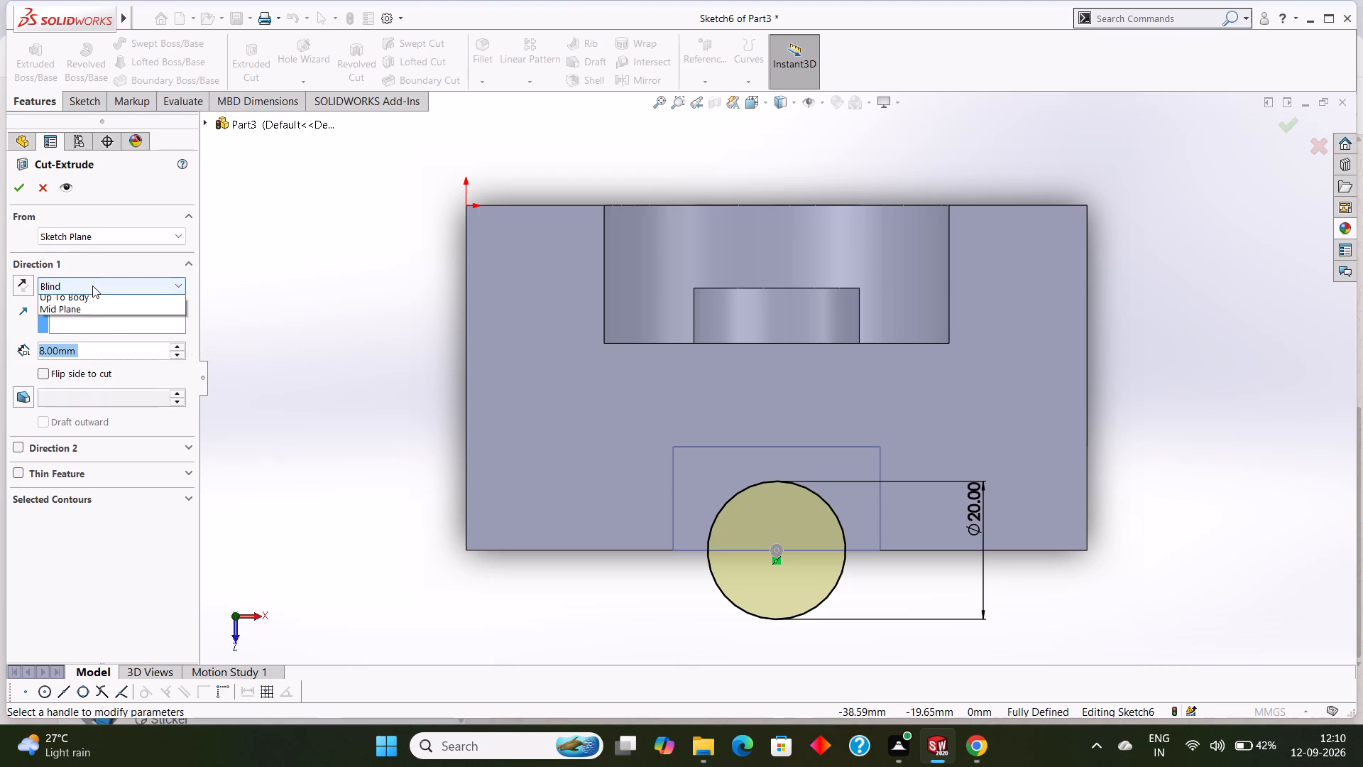
click(88, 312)
middle_drag(1152, 597, 1152, 598)
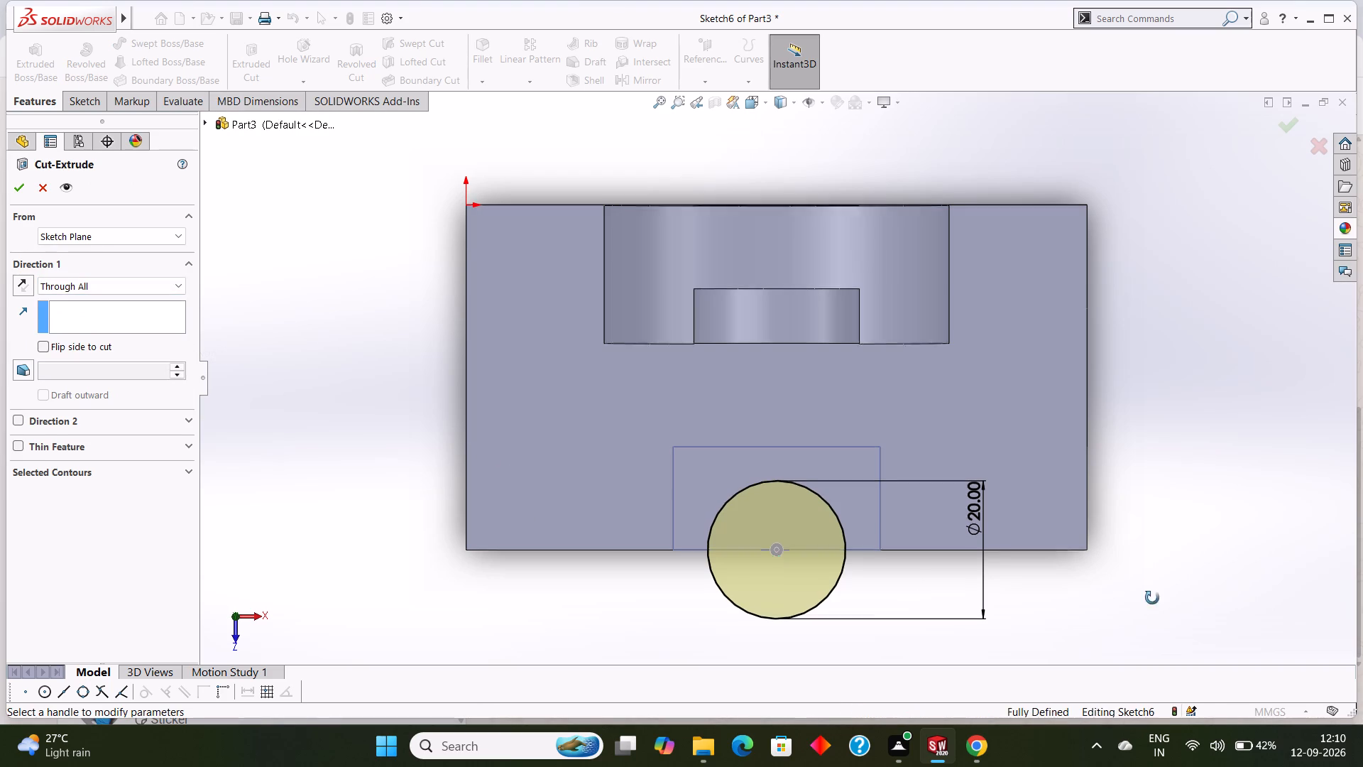
middle_drag(1152, 598, 1162, 413)
scroll(1171, 411, up, 3)
scroll(1140, 508, up, 1)
middle_drag(1140, 508, 1143, 462)
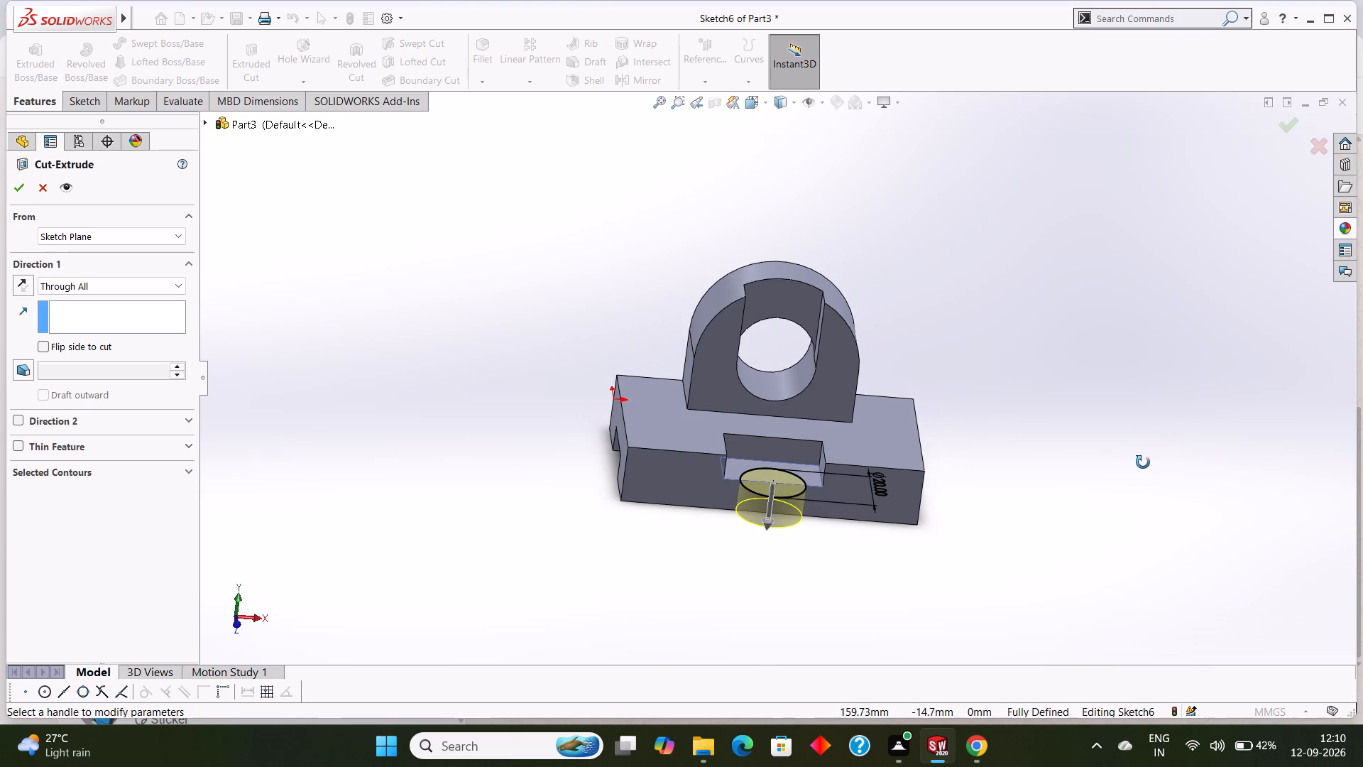
middle_drag(1143, 462, 1138, 400)
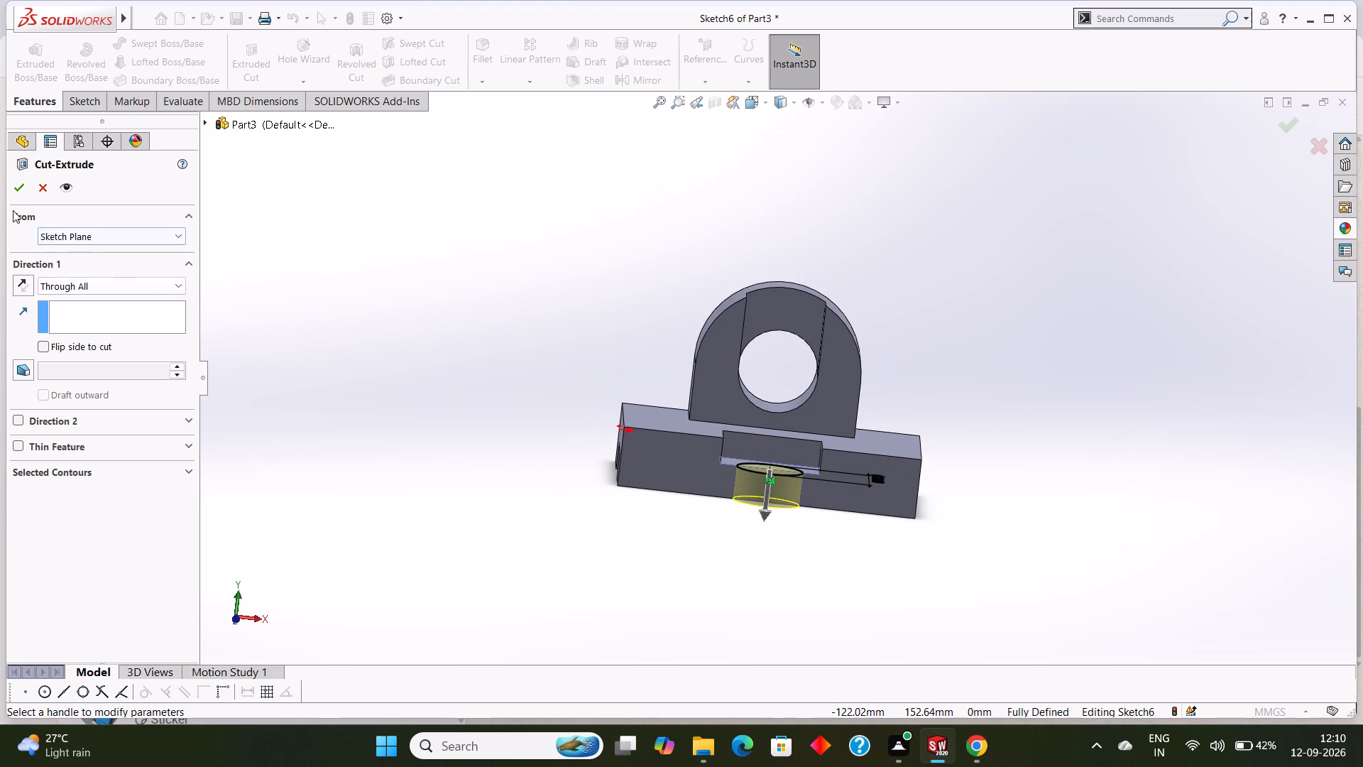
click(16, 188)
click(1086, 481)
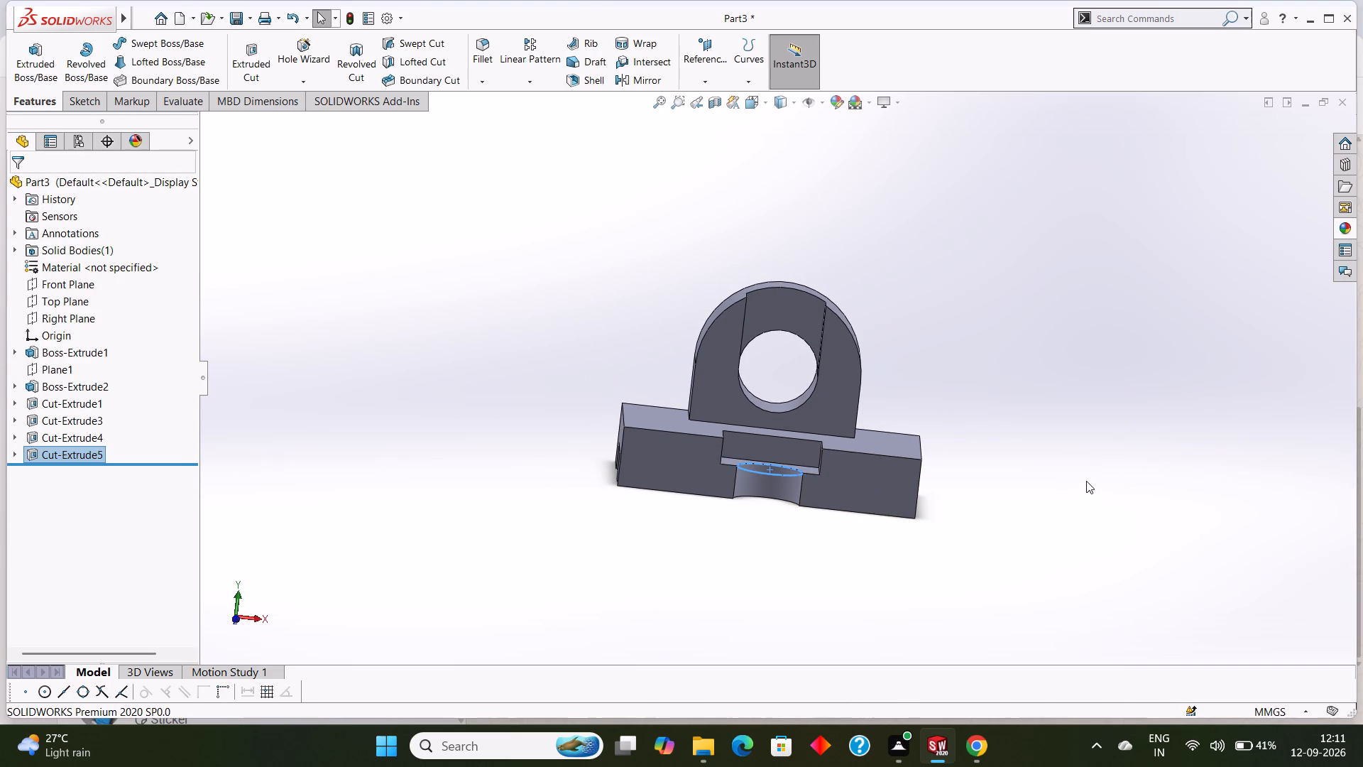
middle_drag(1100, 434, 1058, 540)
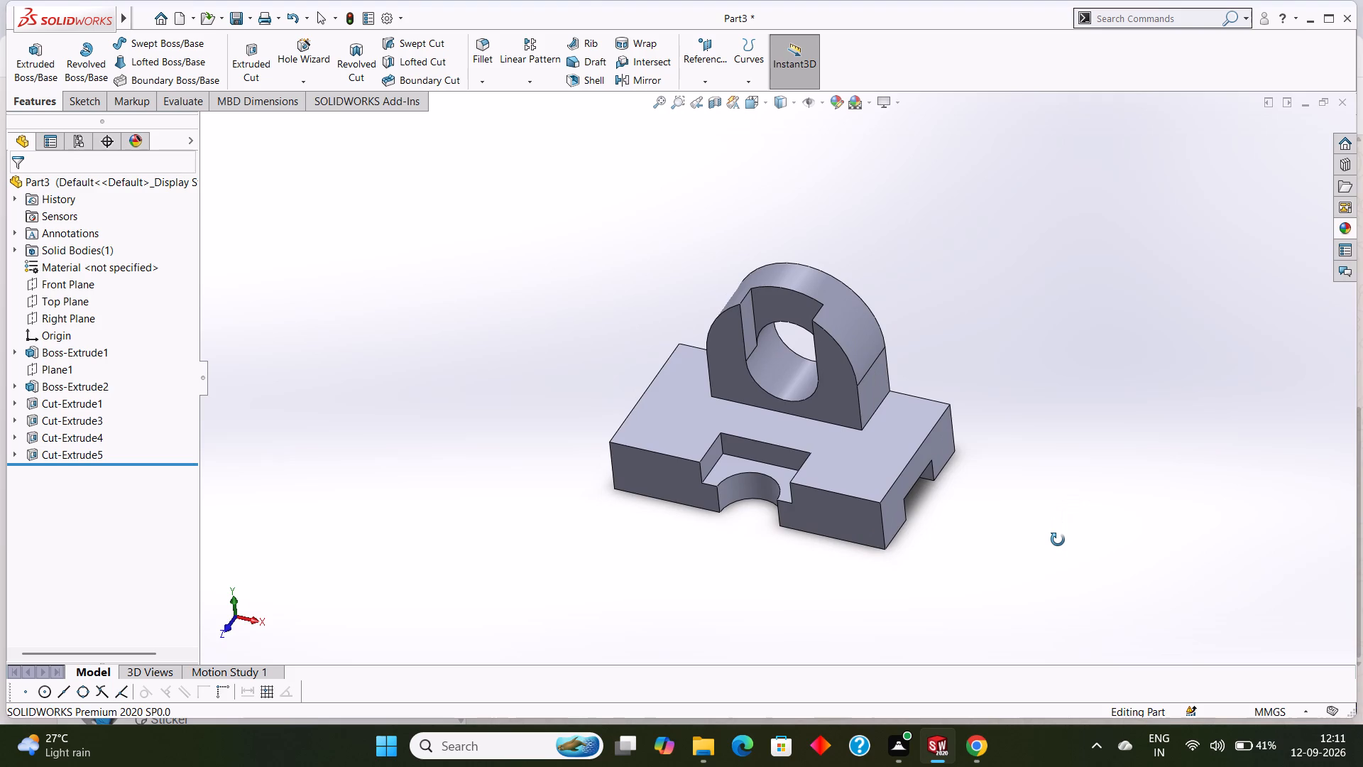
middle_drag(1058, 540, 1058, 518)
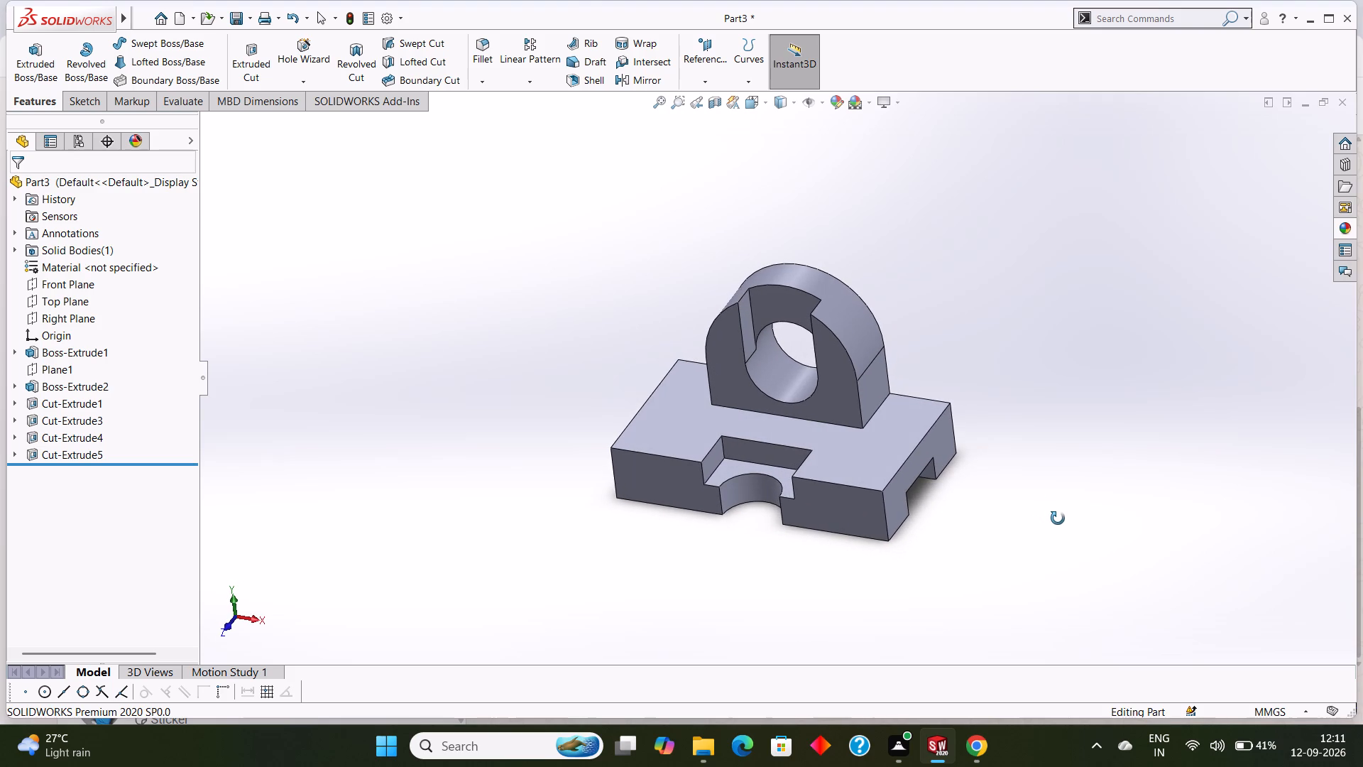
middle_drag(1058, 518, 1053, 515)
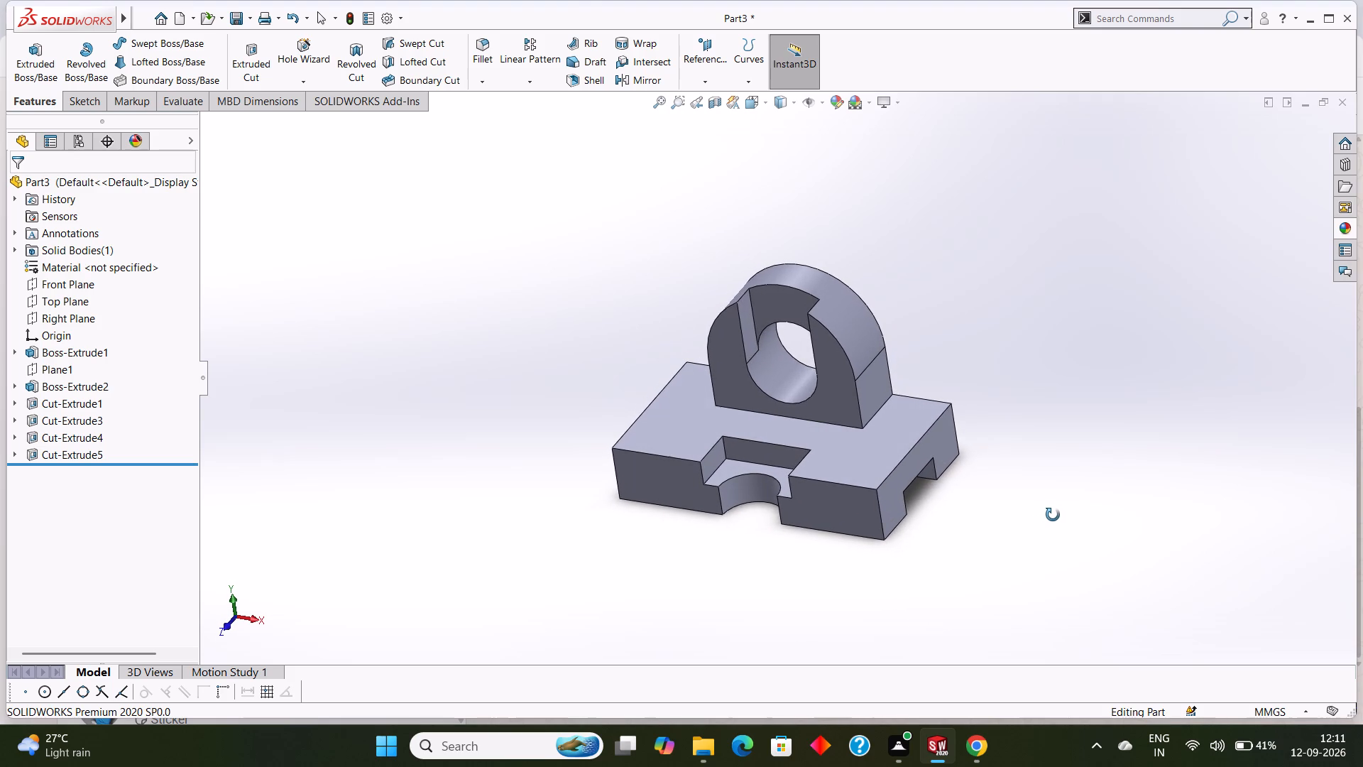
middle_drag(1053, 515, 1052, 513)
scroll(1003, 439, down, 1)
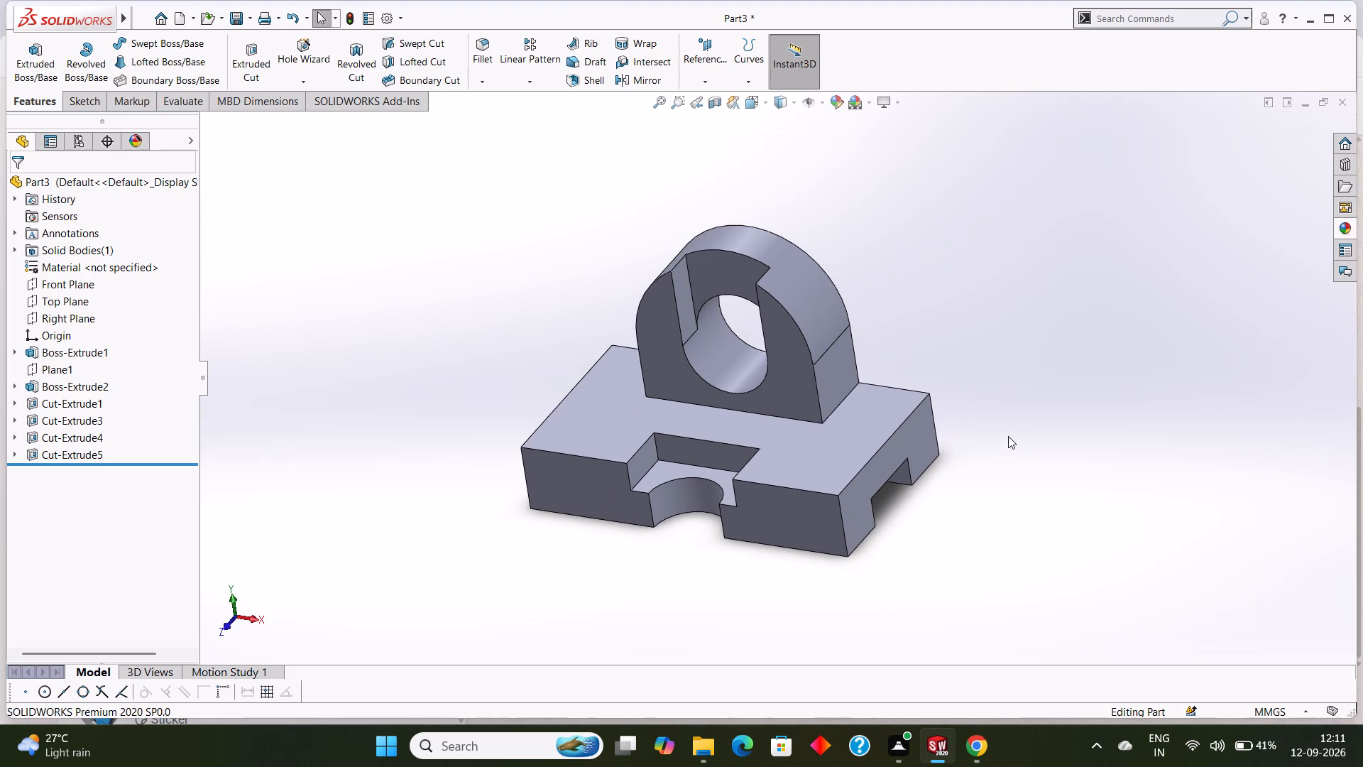
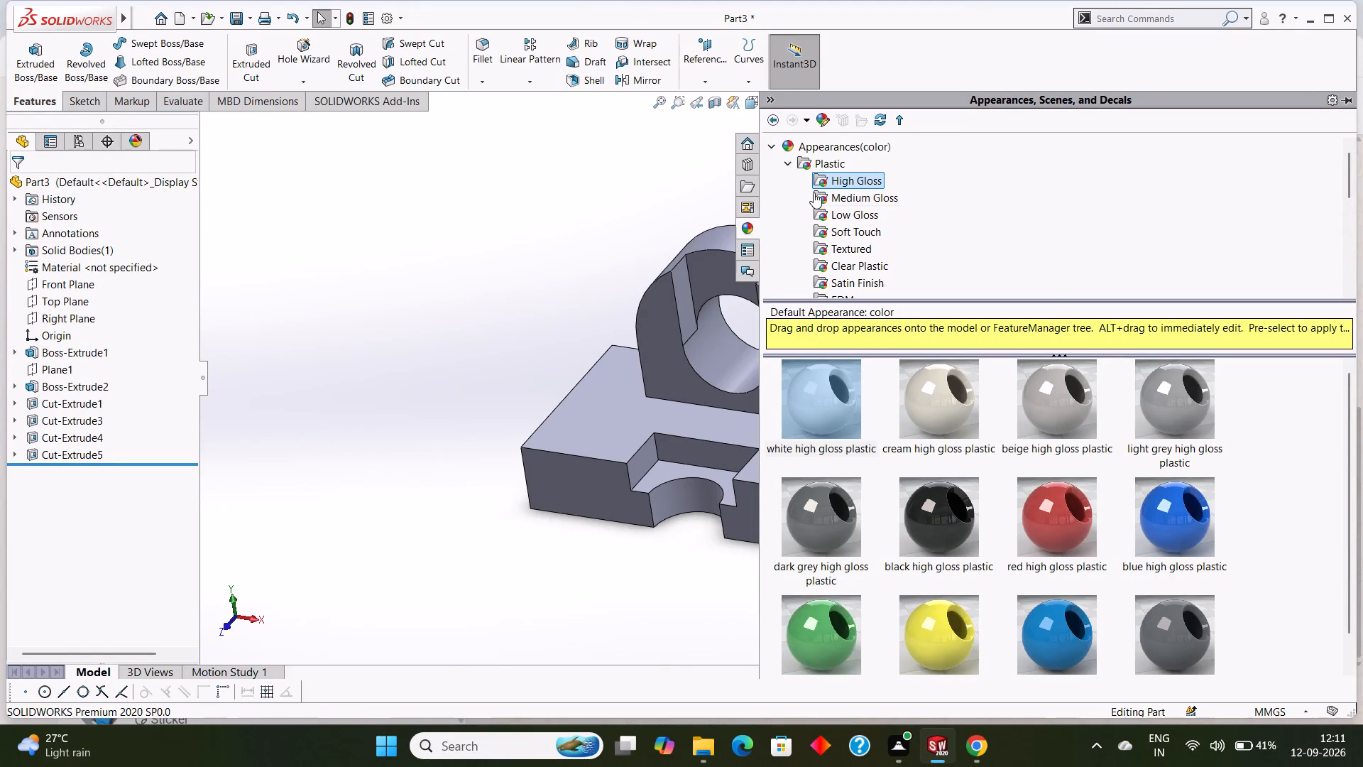
Browse the appearance library's plastic, metal, painted, solid, lights, fabric, organic, stone and miscellaneous categories for a suitable finish.
click(789, 162)
click(831, 178)
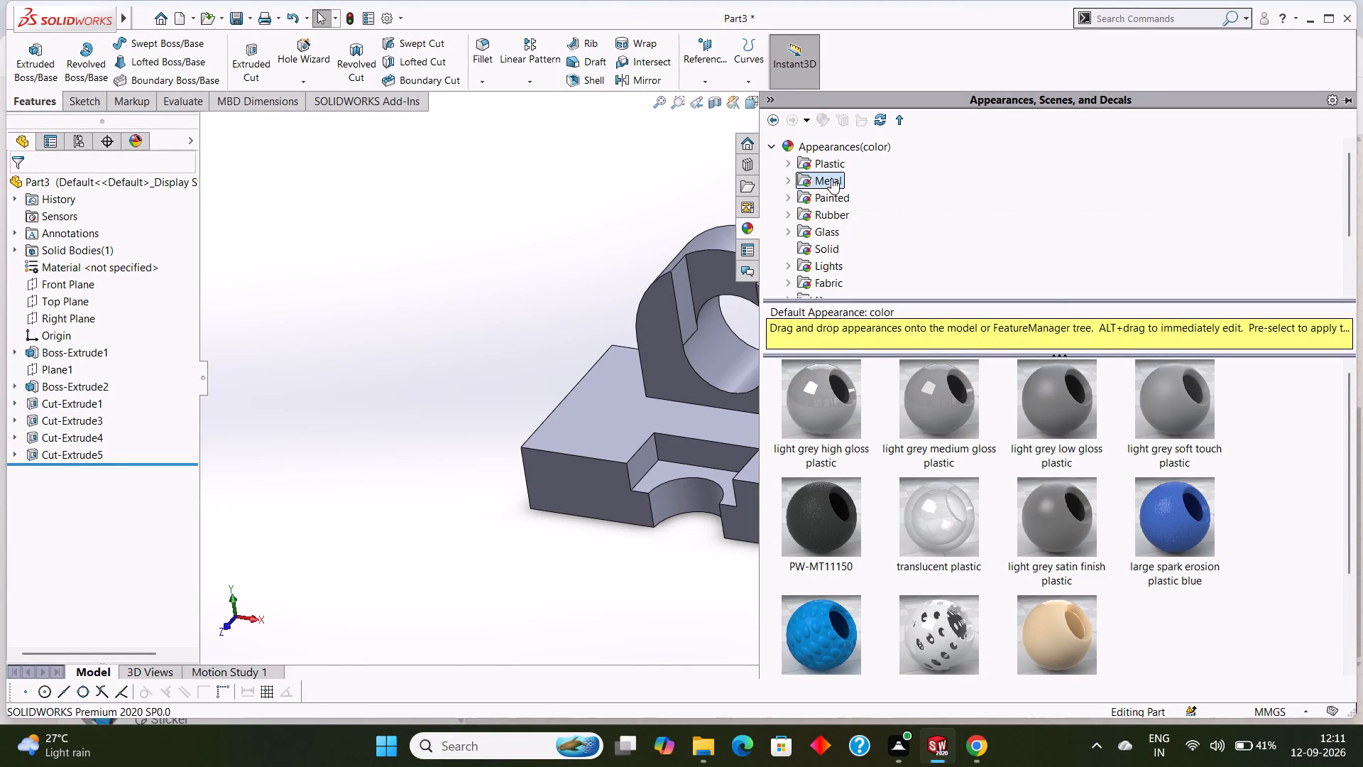
scroll(912, 529, down, 3)
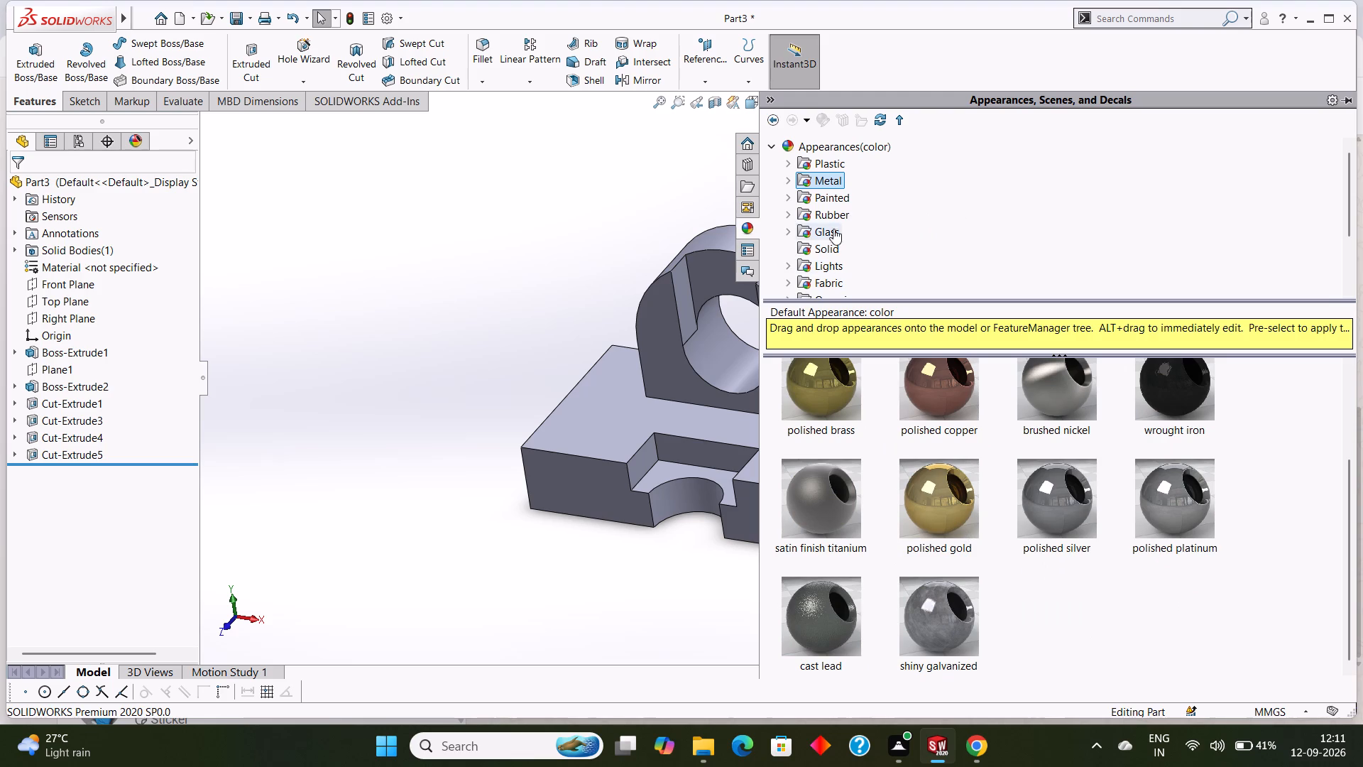
click(789, 192)
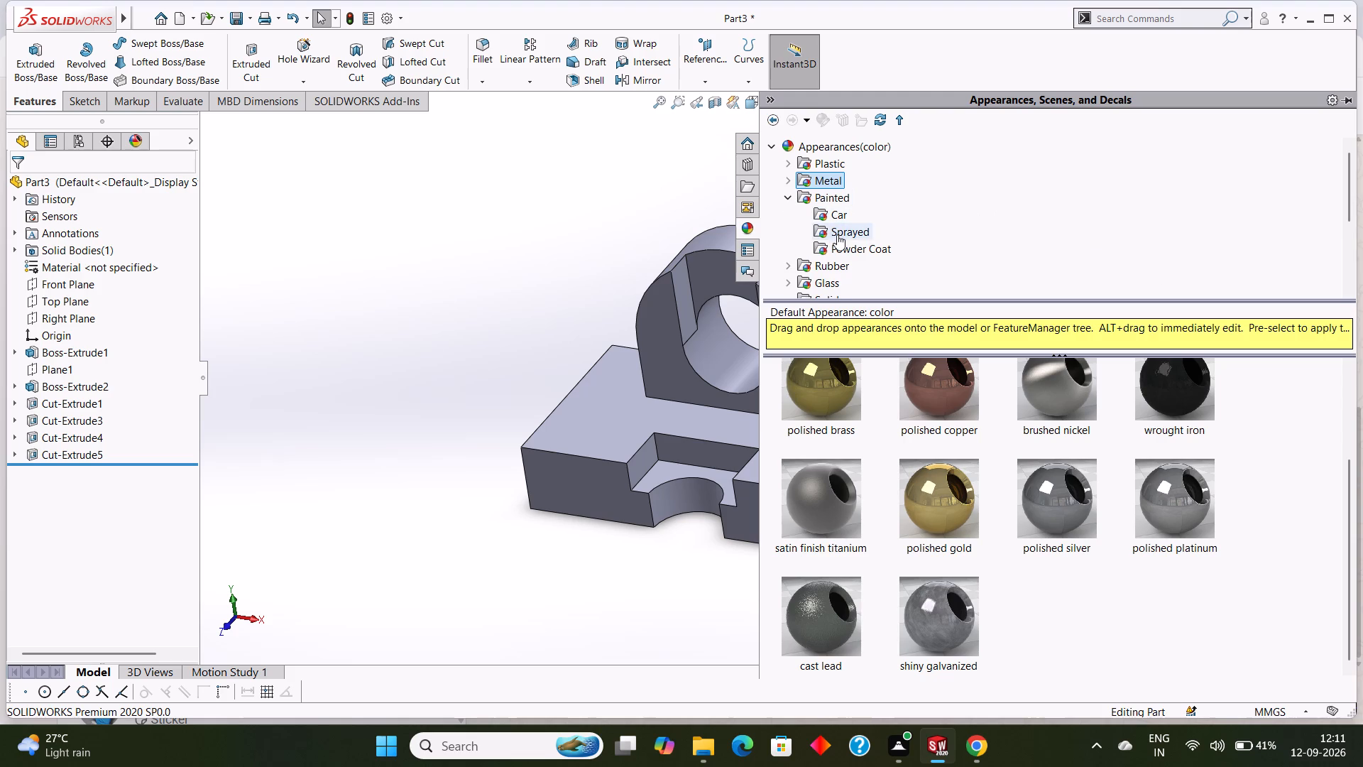
scroll(827, 266, down, 2)
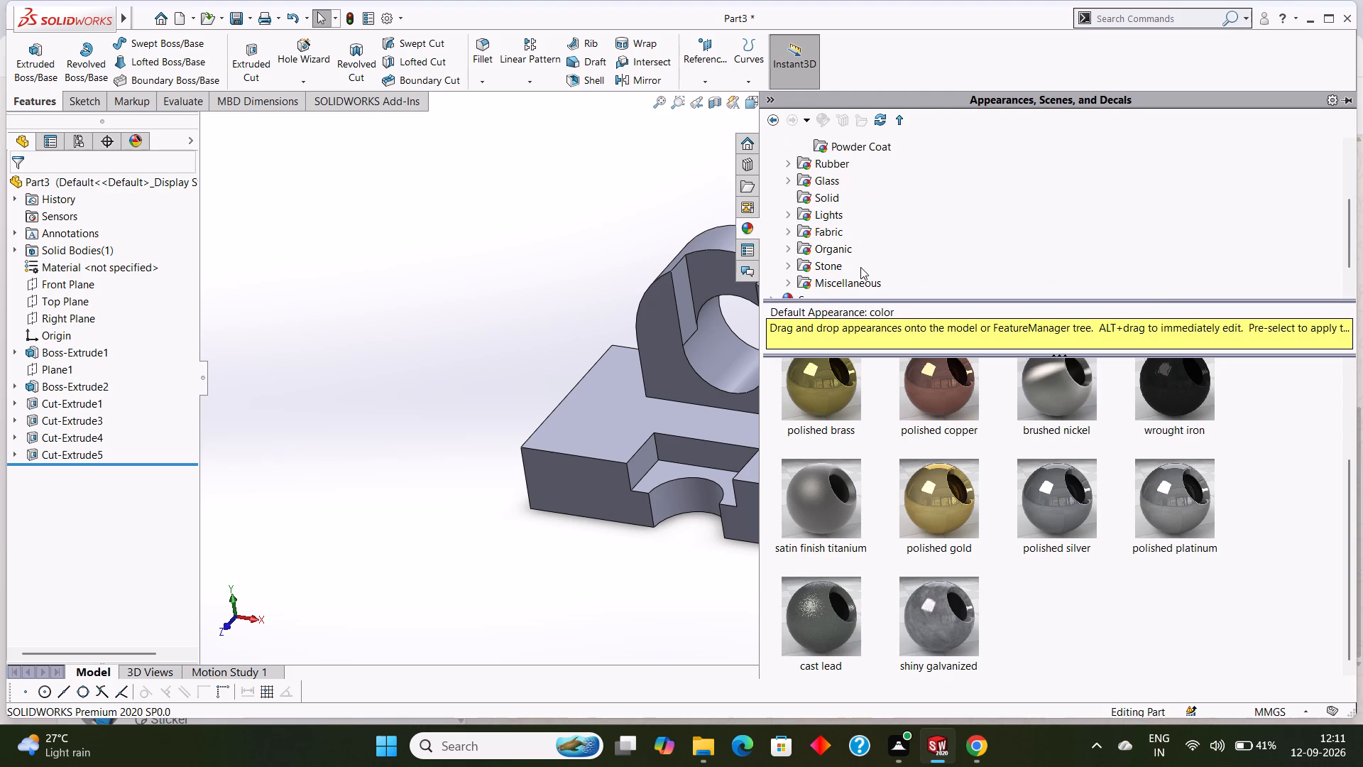
click(828, 200)
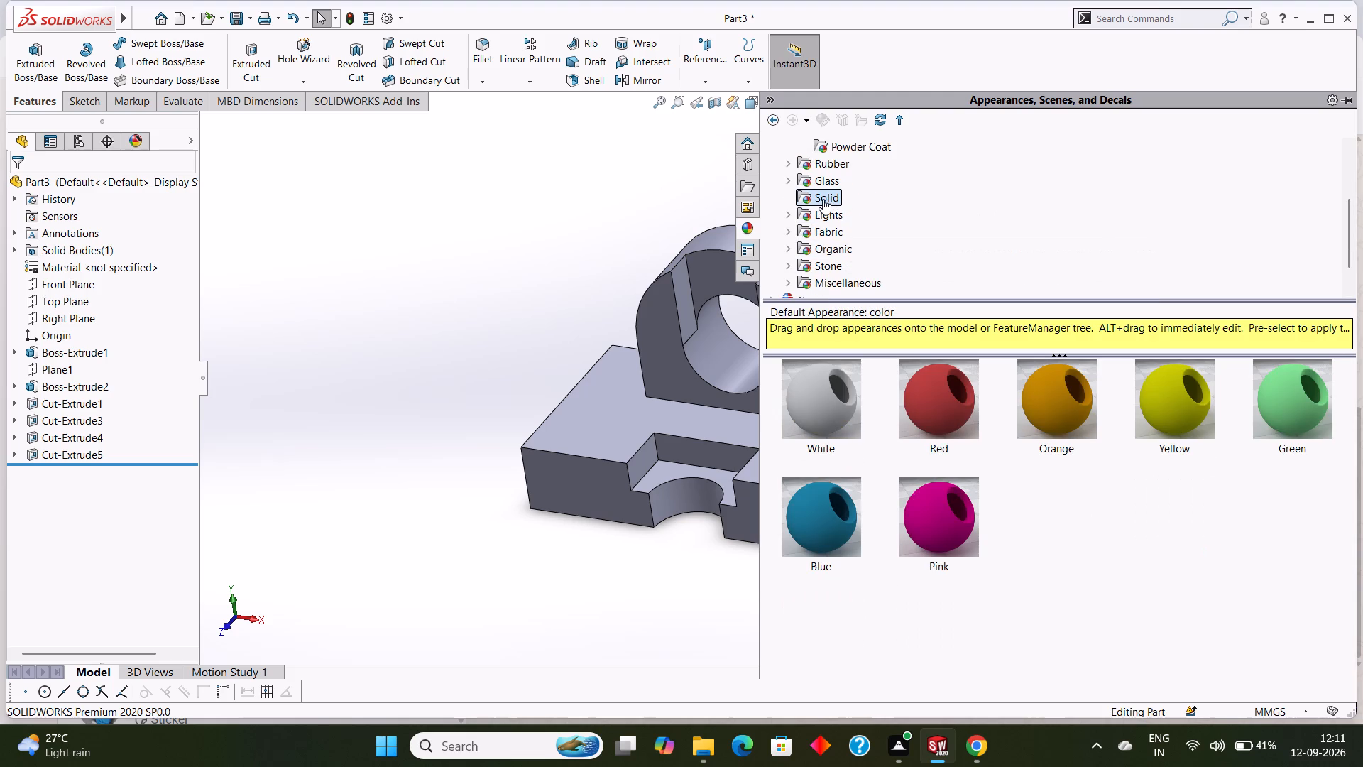
click(826, 219)
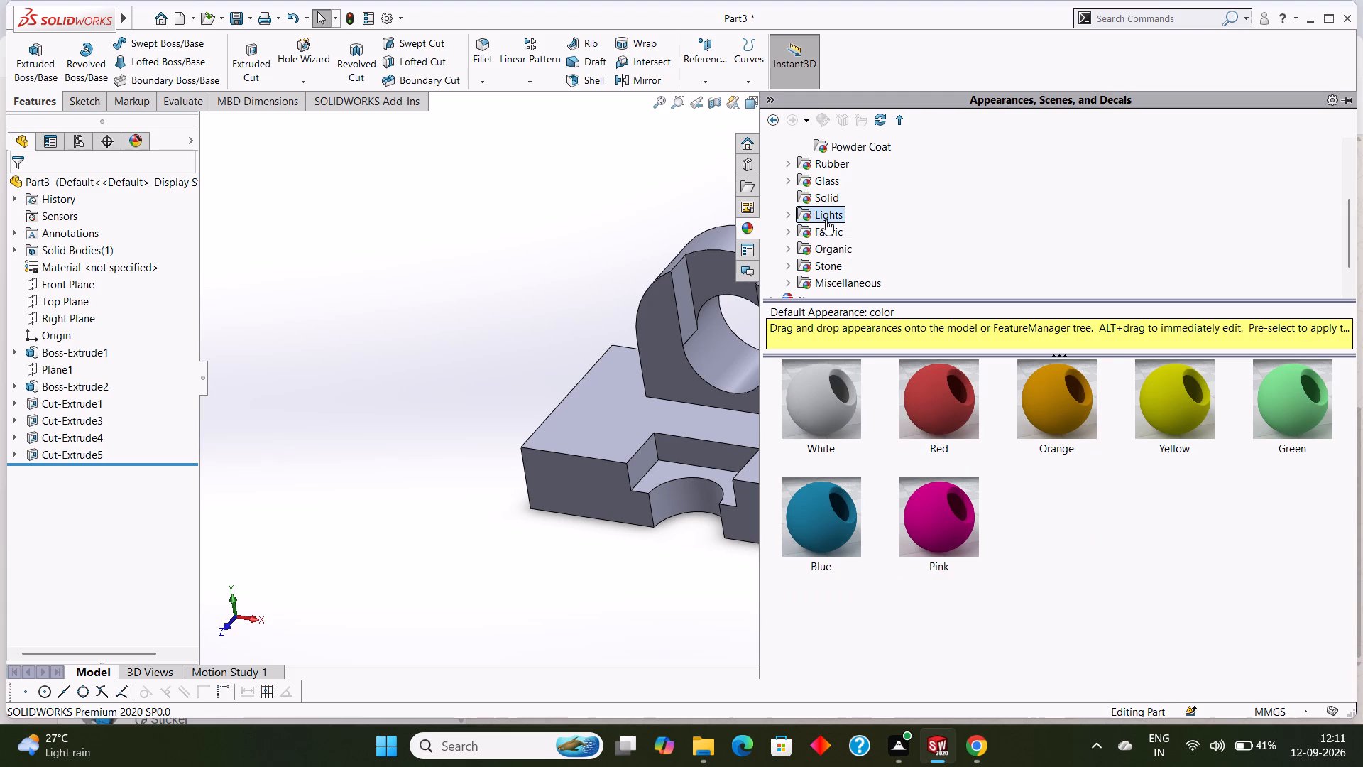
click(832, 232)
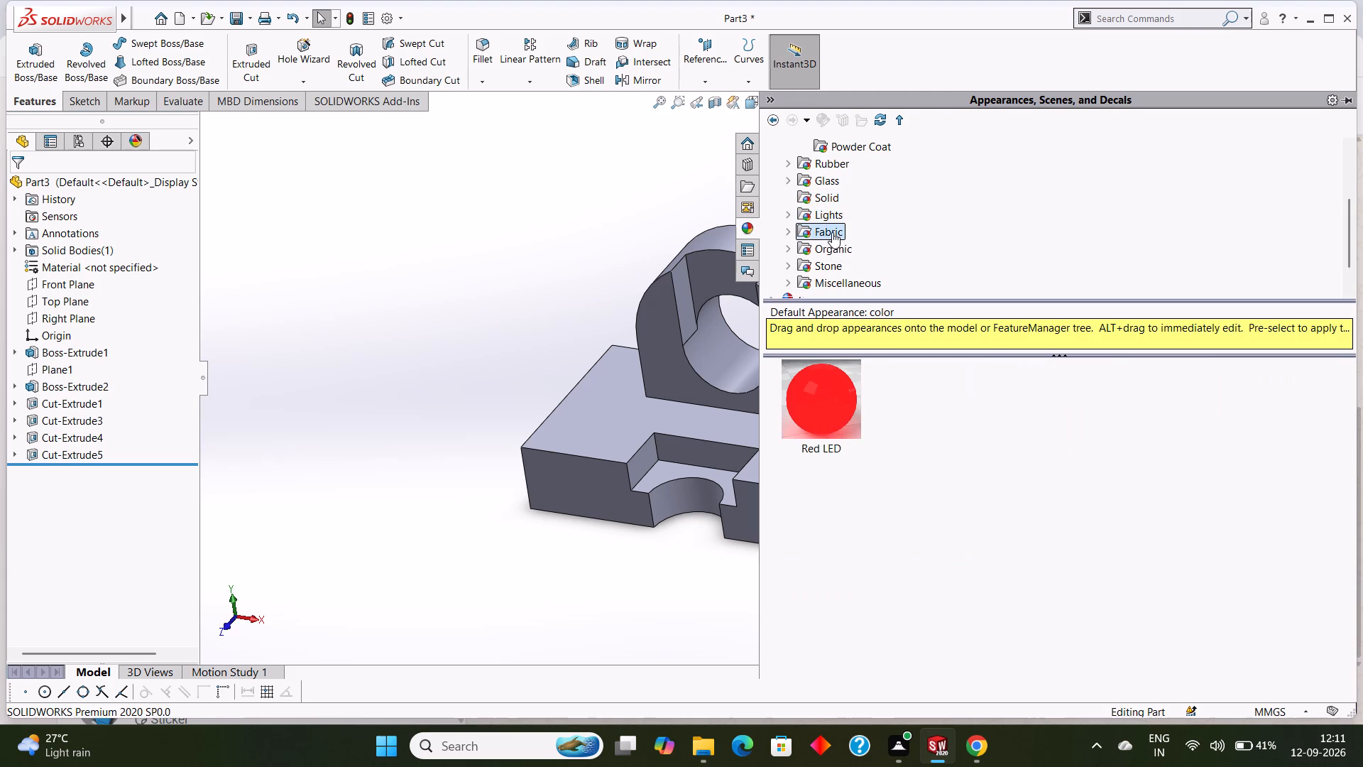
click(843, 247)
click(839, 266)
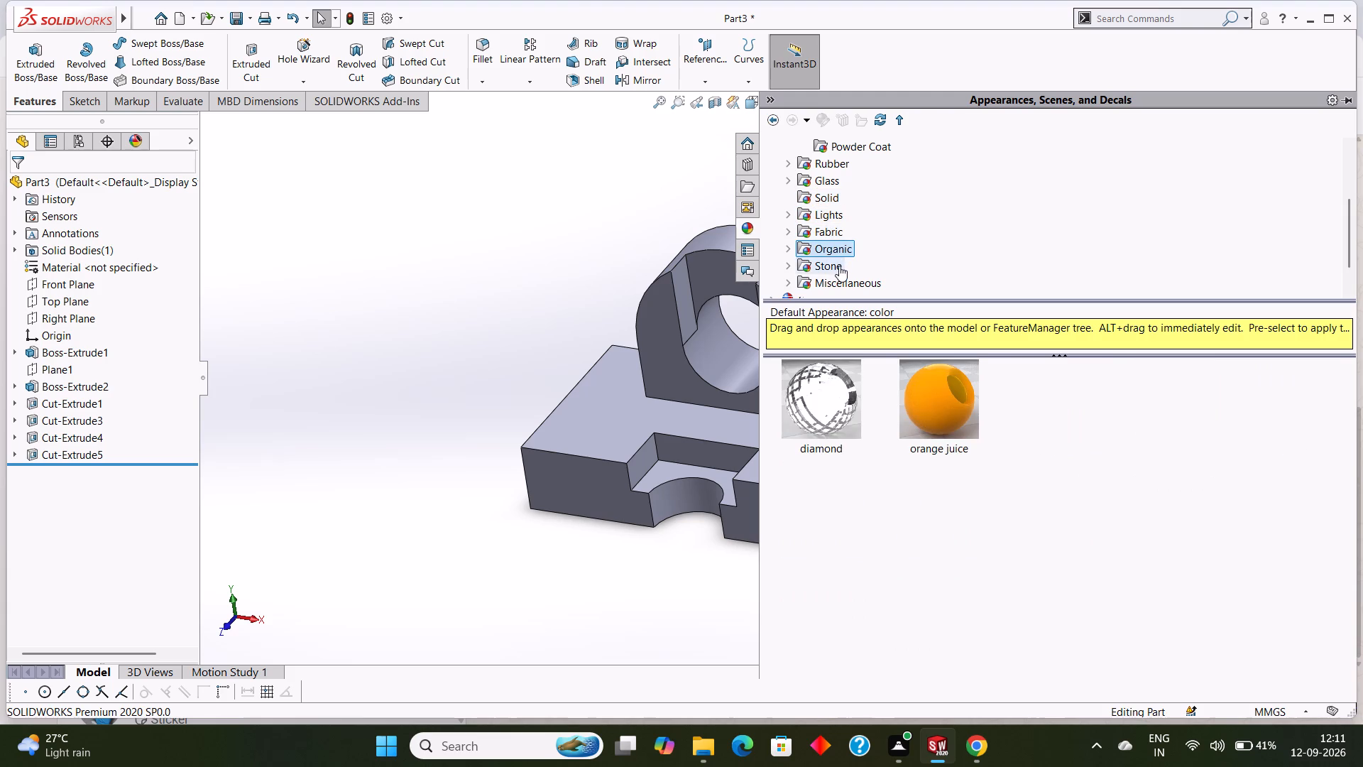
click(839, 275)
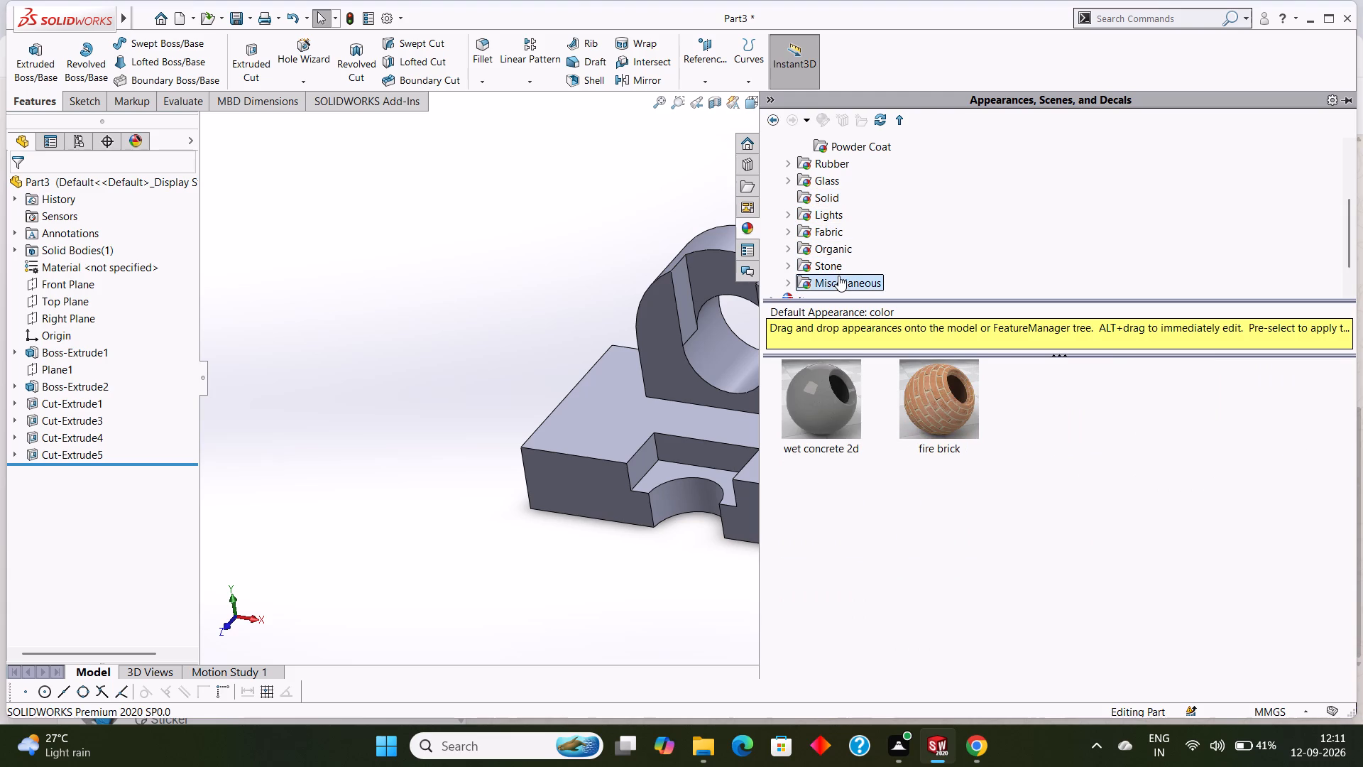
scroll(838, 276, down, 1)
scroll(834, 249, up, 2)
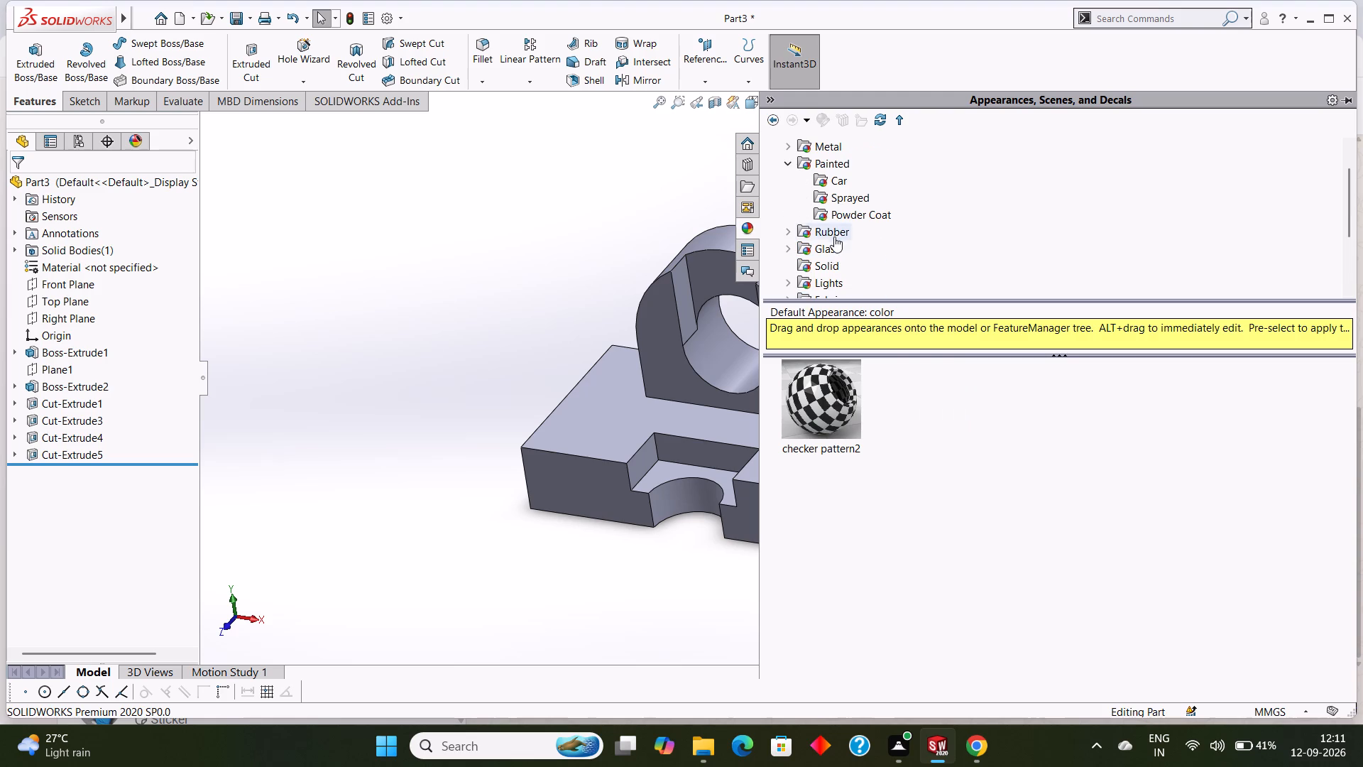
click(783, 161)
click(830, 151)
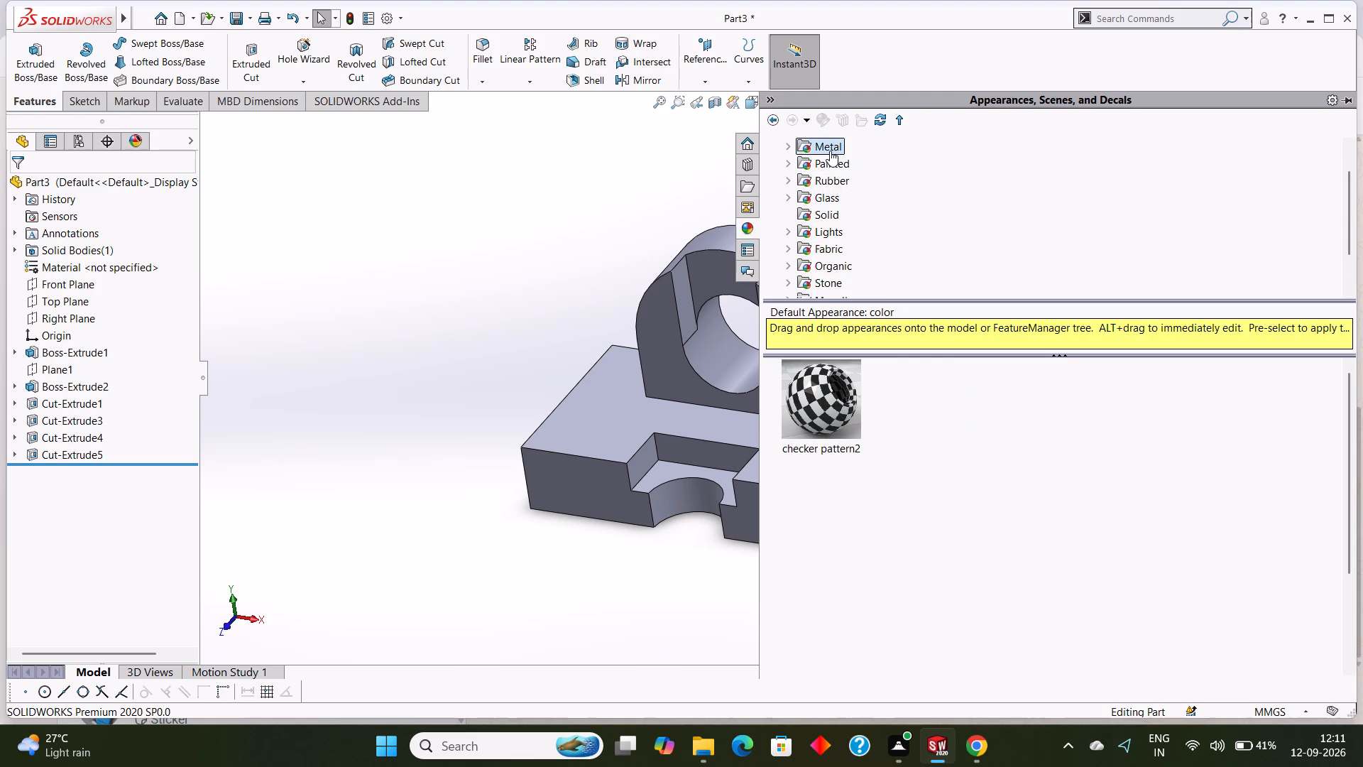
scroll(846, 175, up, 1)
click(833, 165)
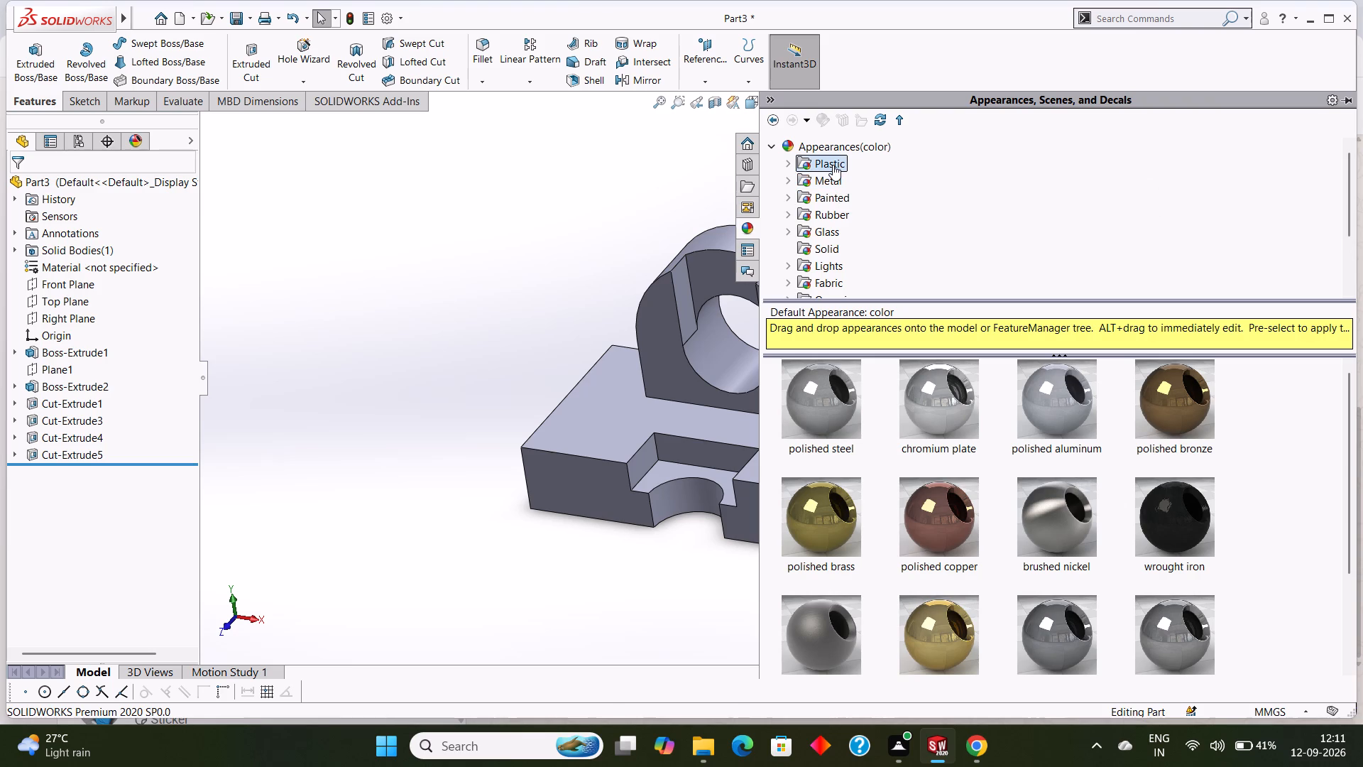
scroll(833, 165, up, 1)
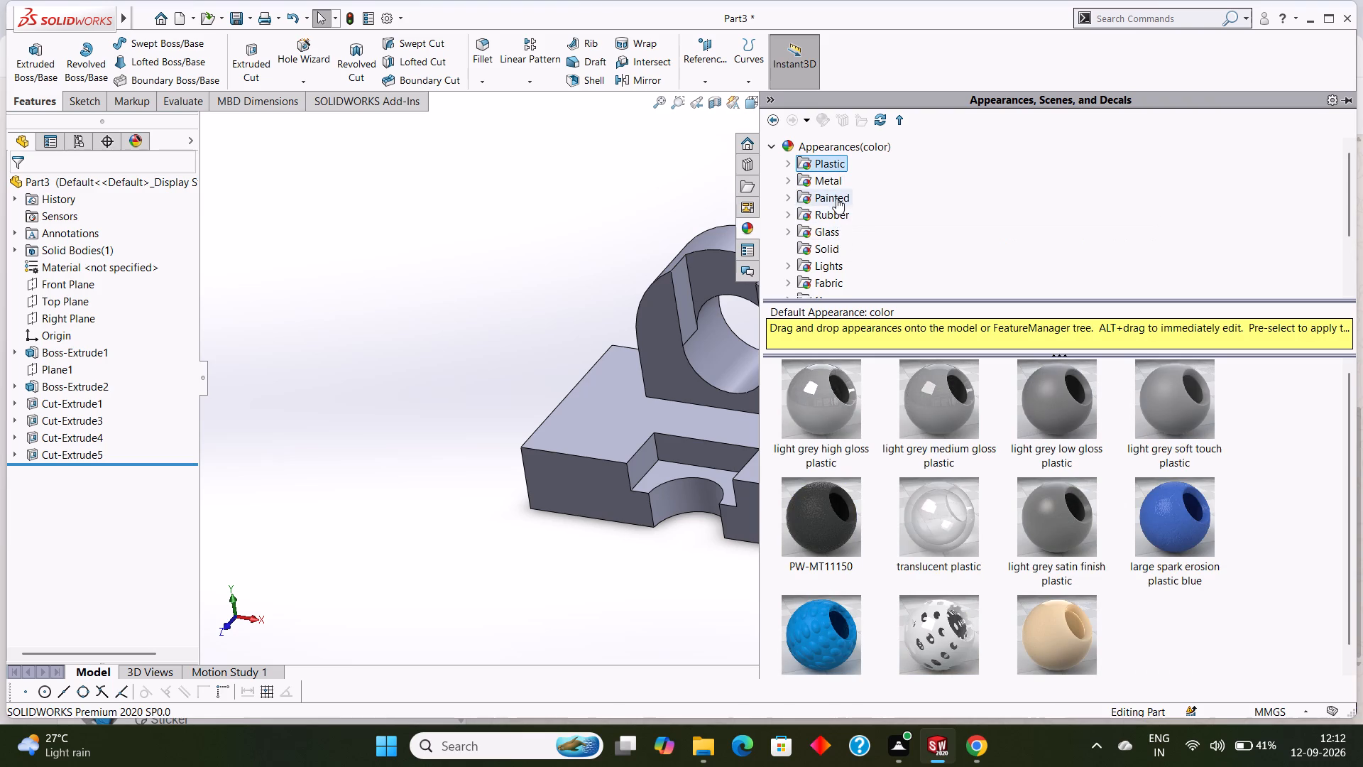
Apply the polished gold metal appearance to the entire solid body.
click(834, 184)
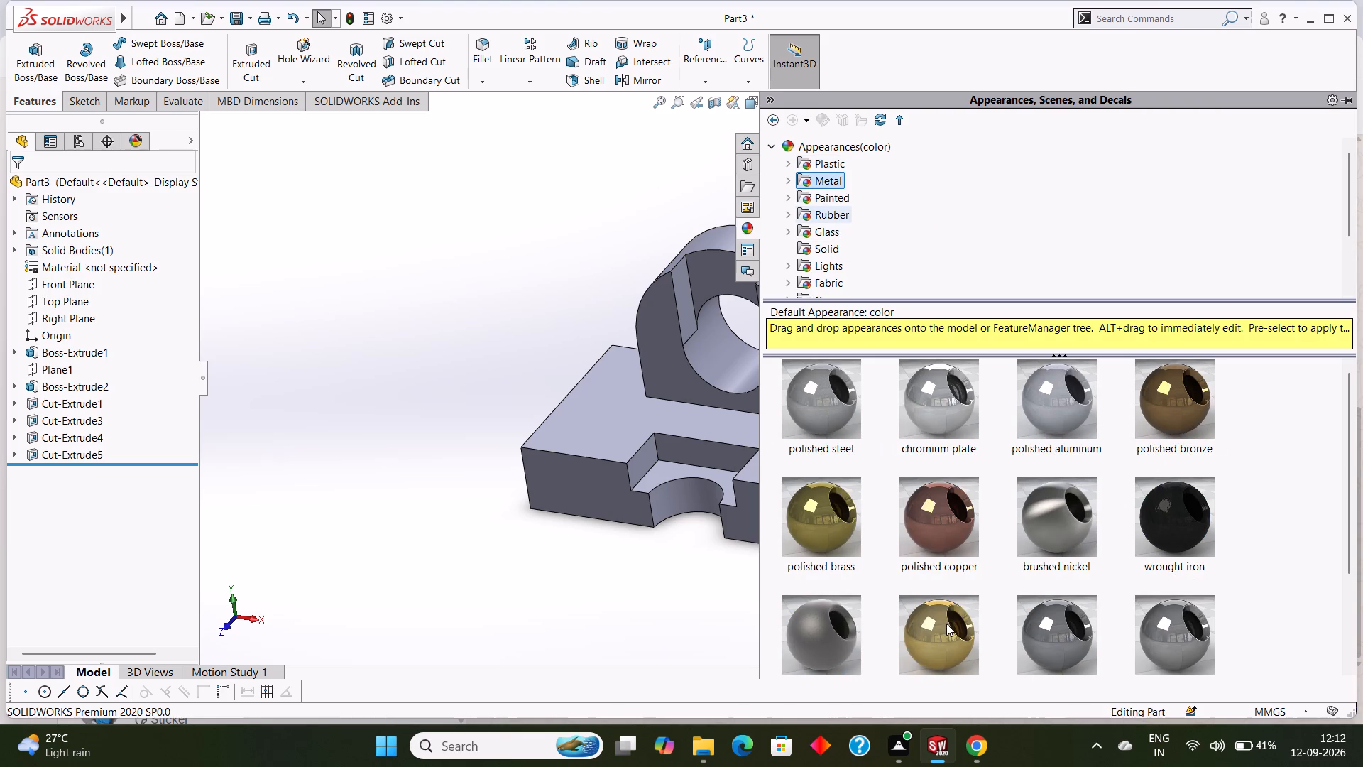
drag(946, 624, 689, 350)
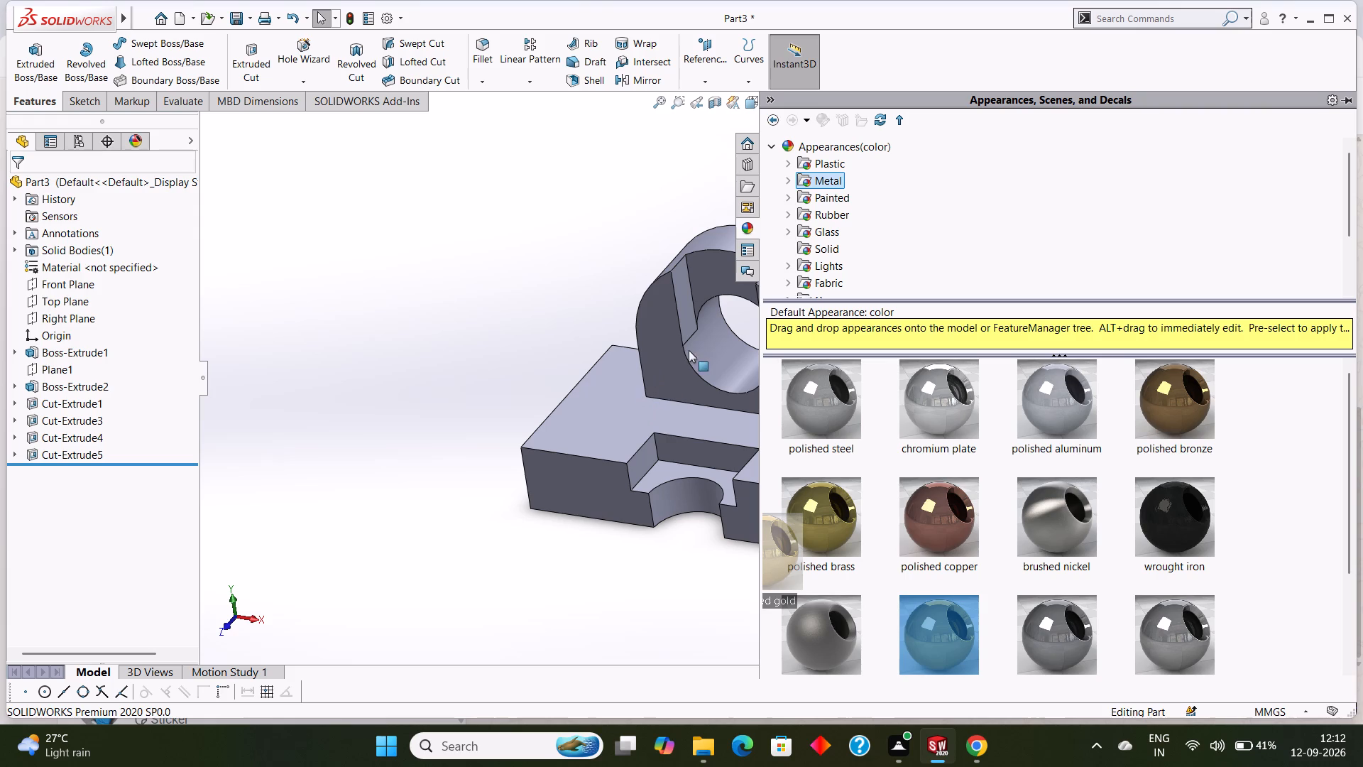
drag(689, 350, 683, 373)
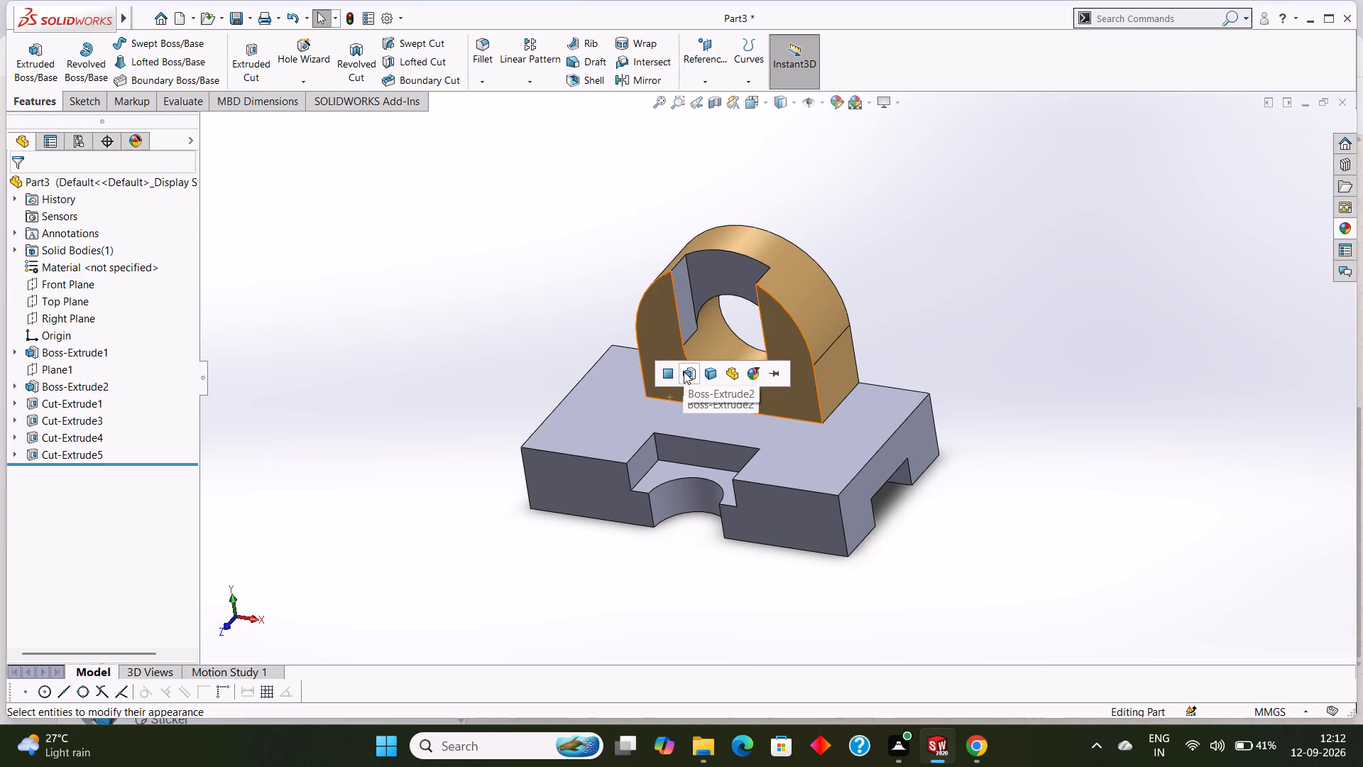
click(710, 371)
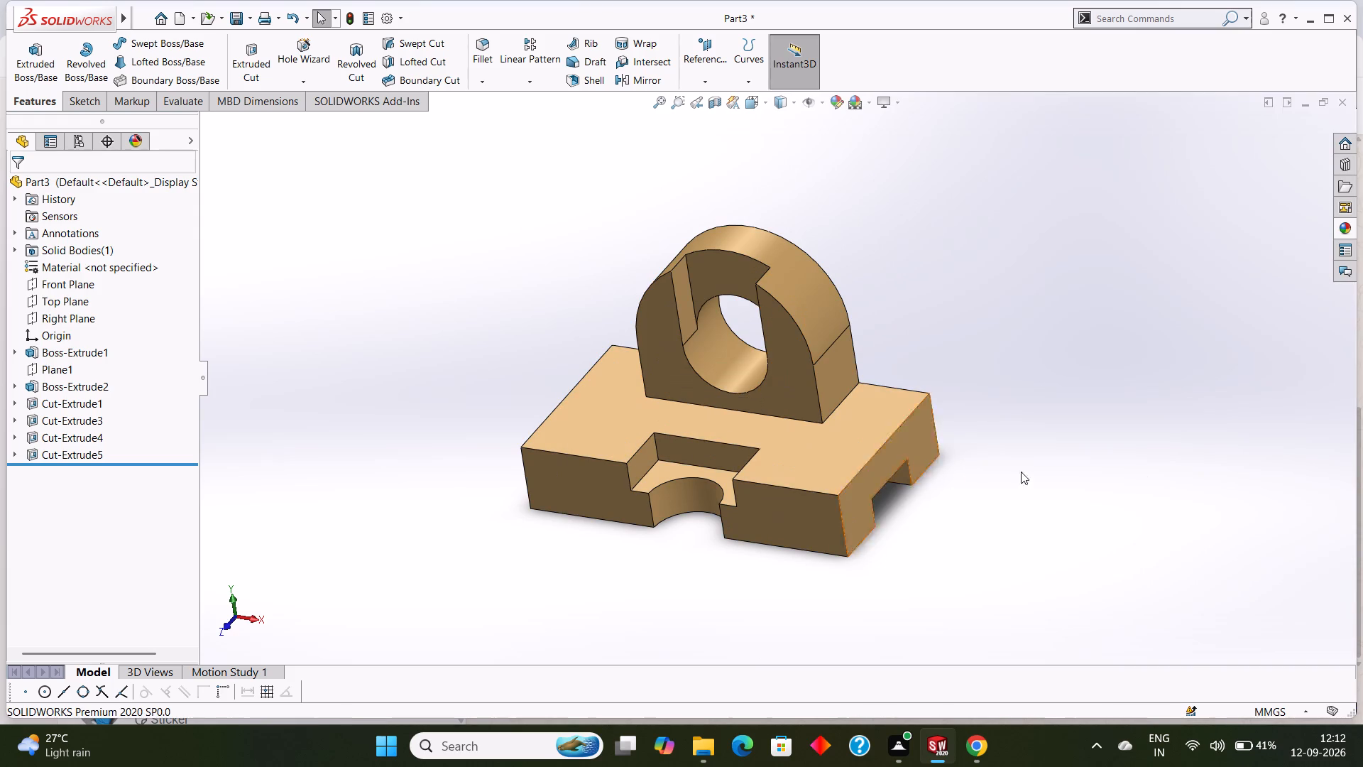
click(1132, 450)
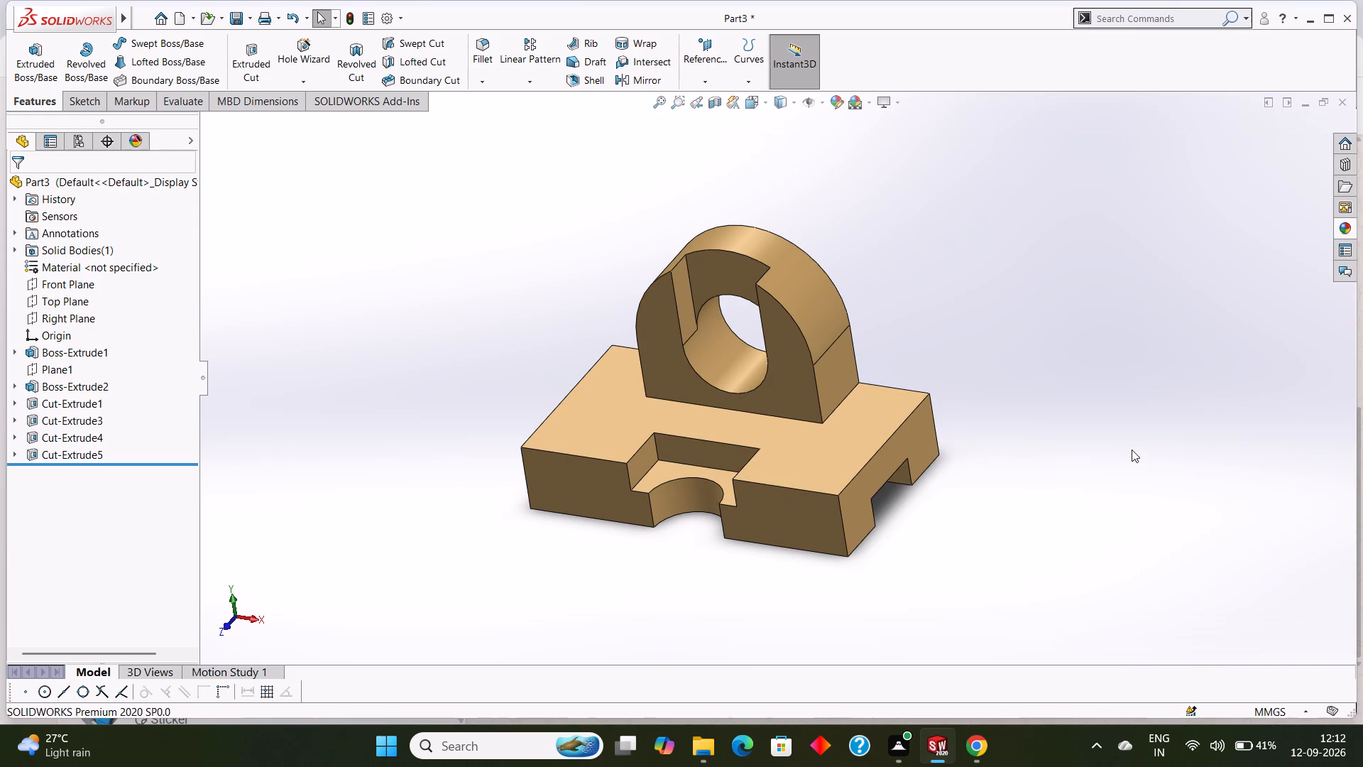
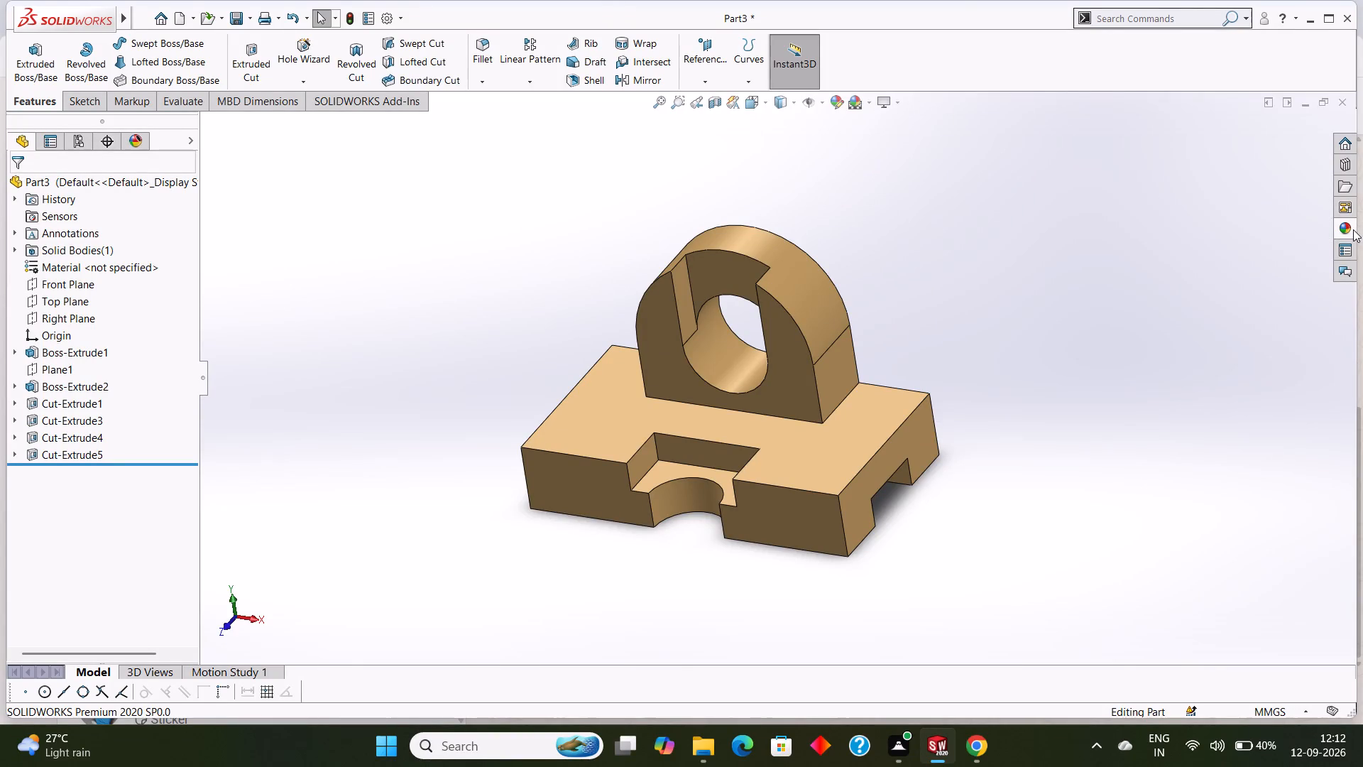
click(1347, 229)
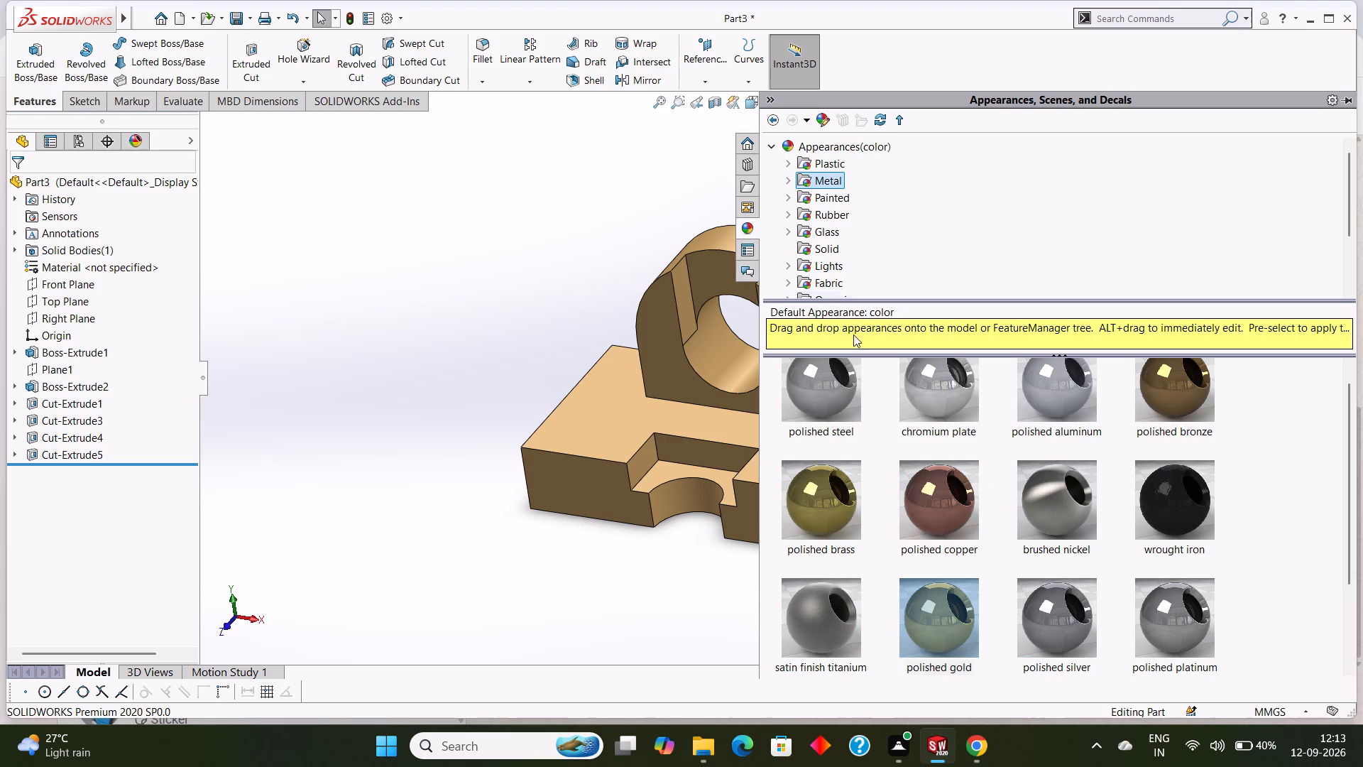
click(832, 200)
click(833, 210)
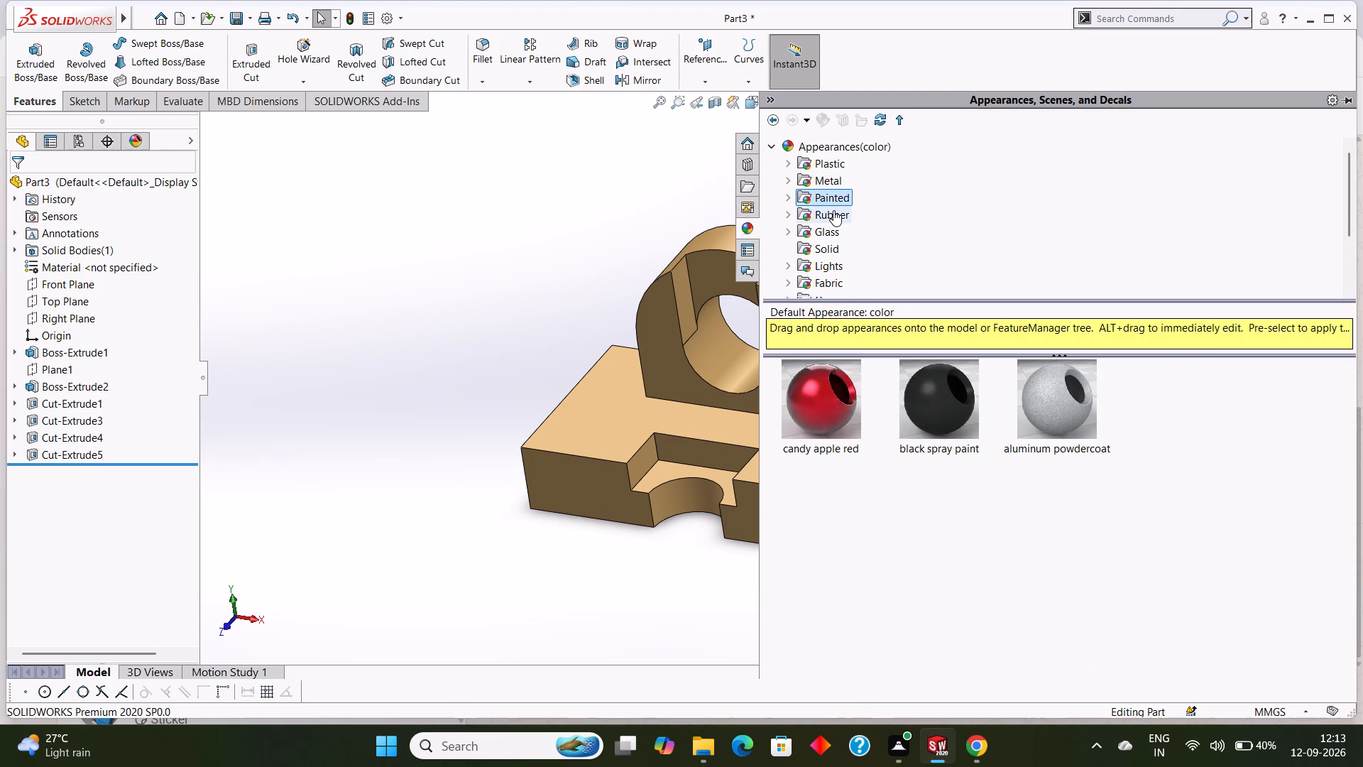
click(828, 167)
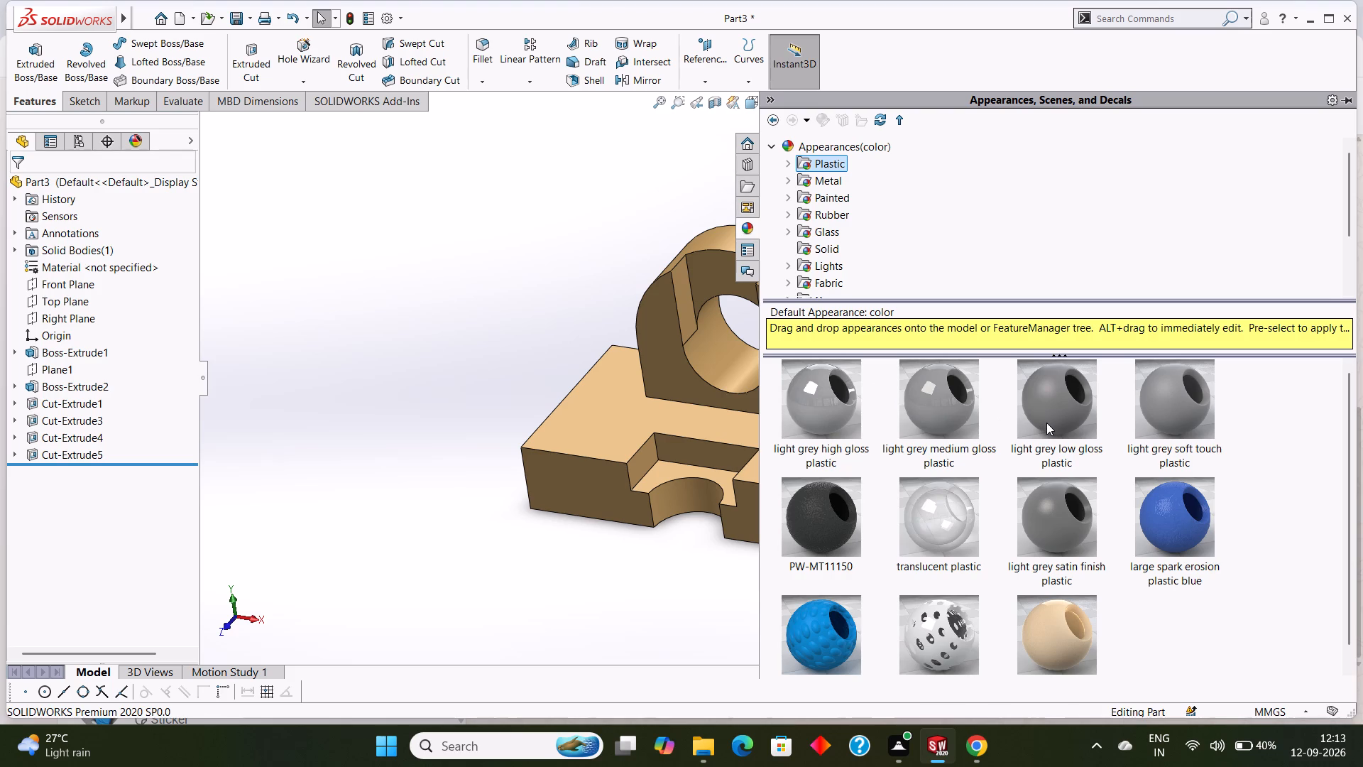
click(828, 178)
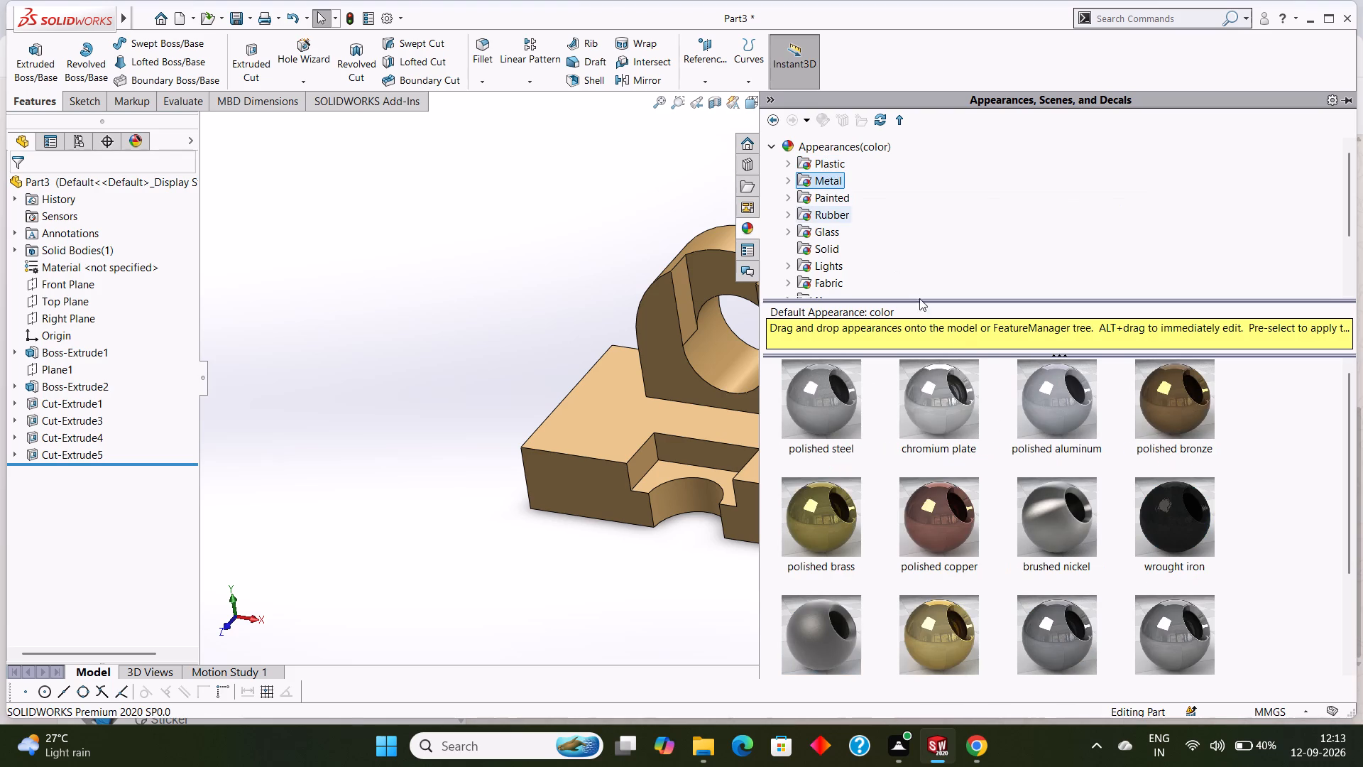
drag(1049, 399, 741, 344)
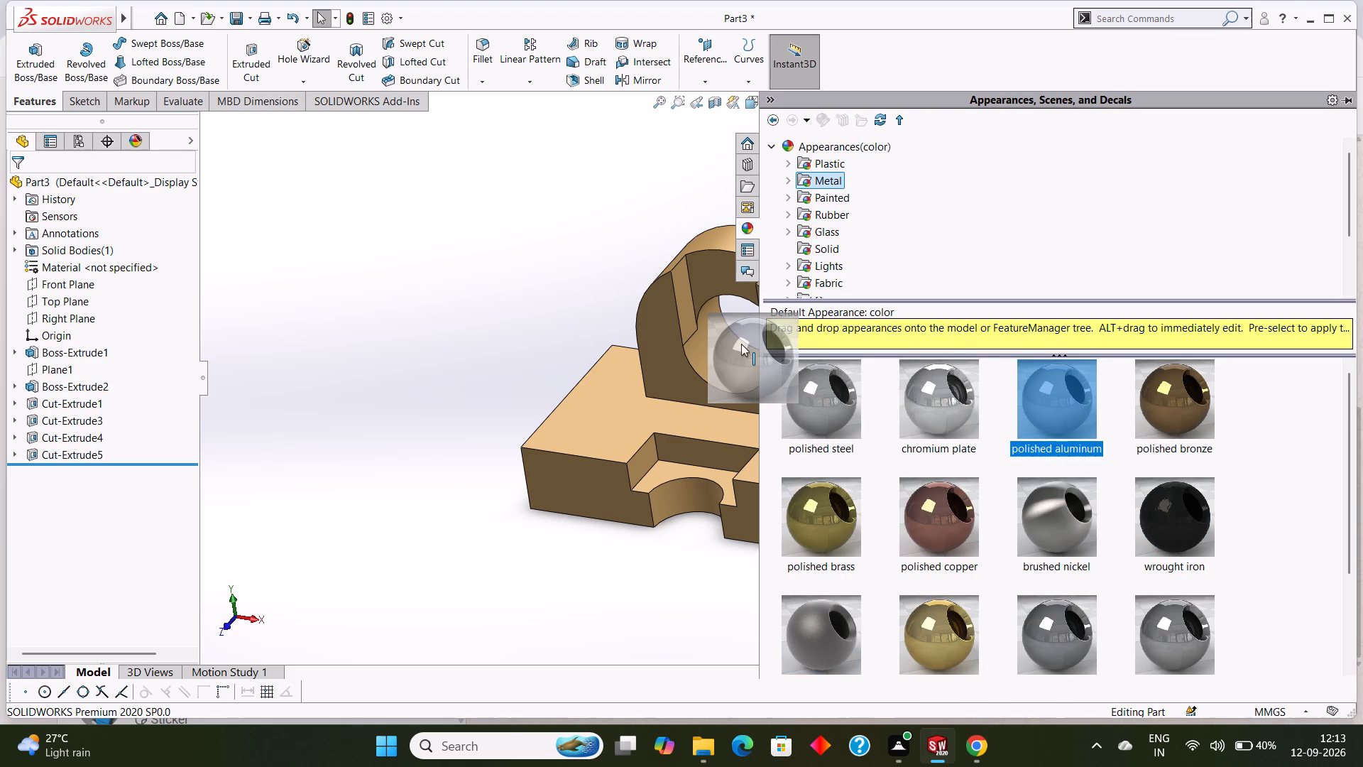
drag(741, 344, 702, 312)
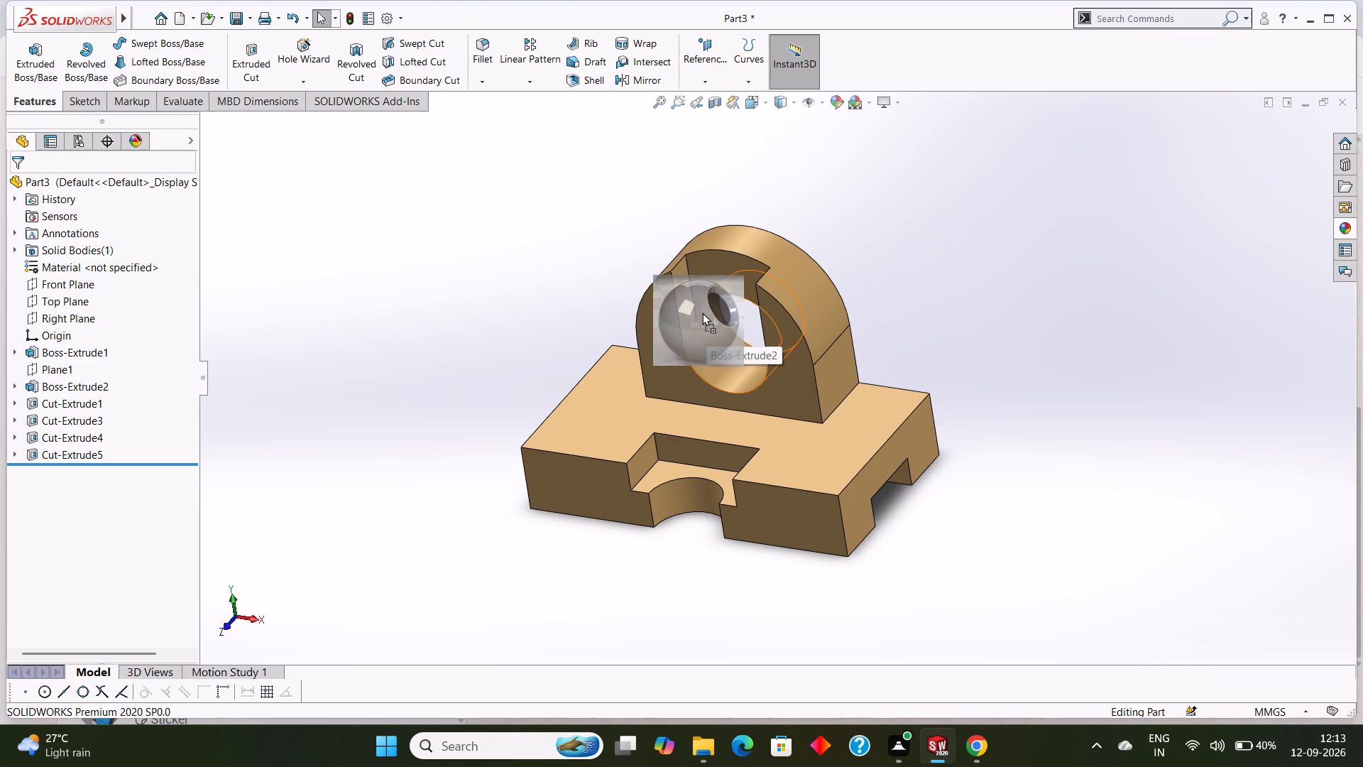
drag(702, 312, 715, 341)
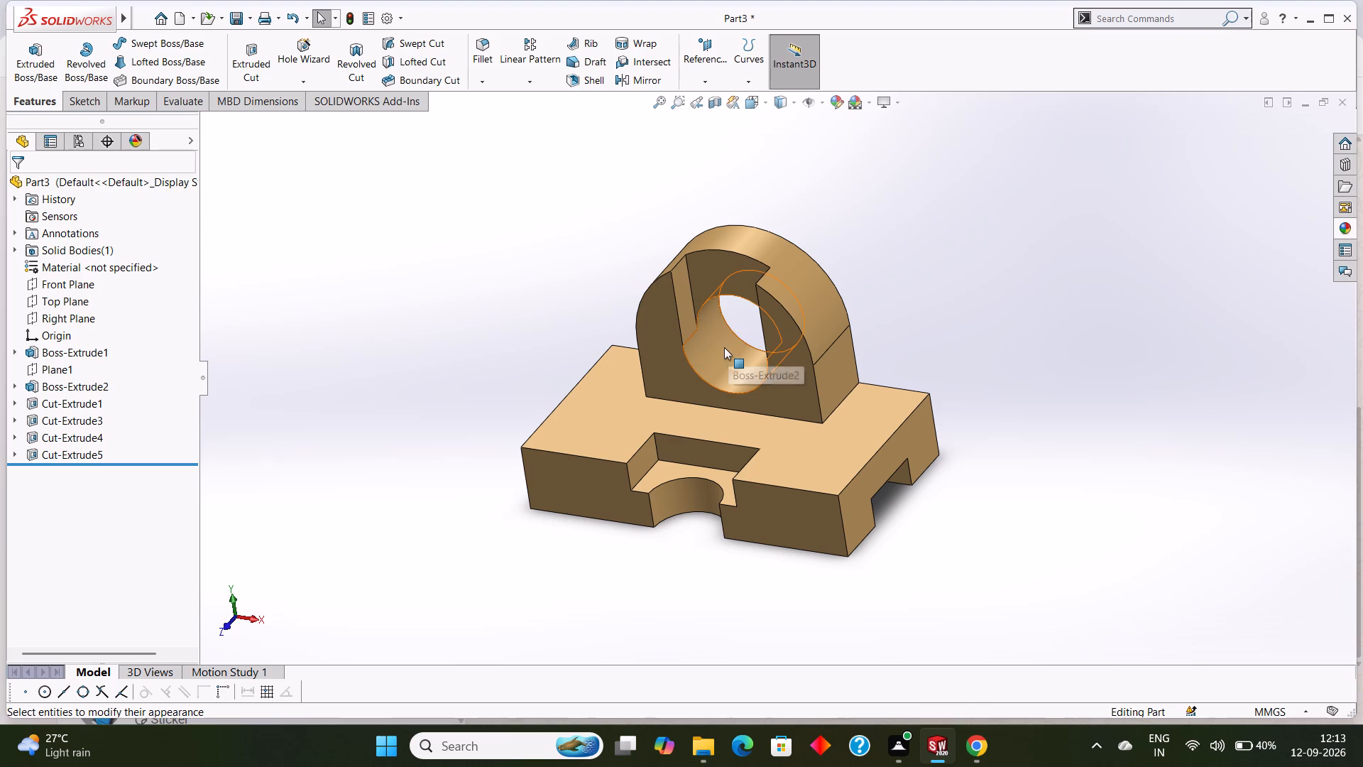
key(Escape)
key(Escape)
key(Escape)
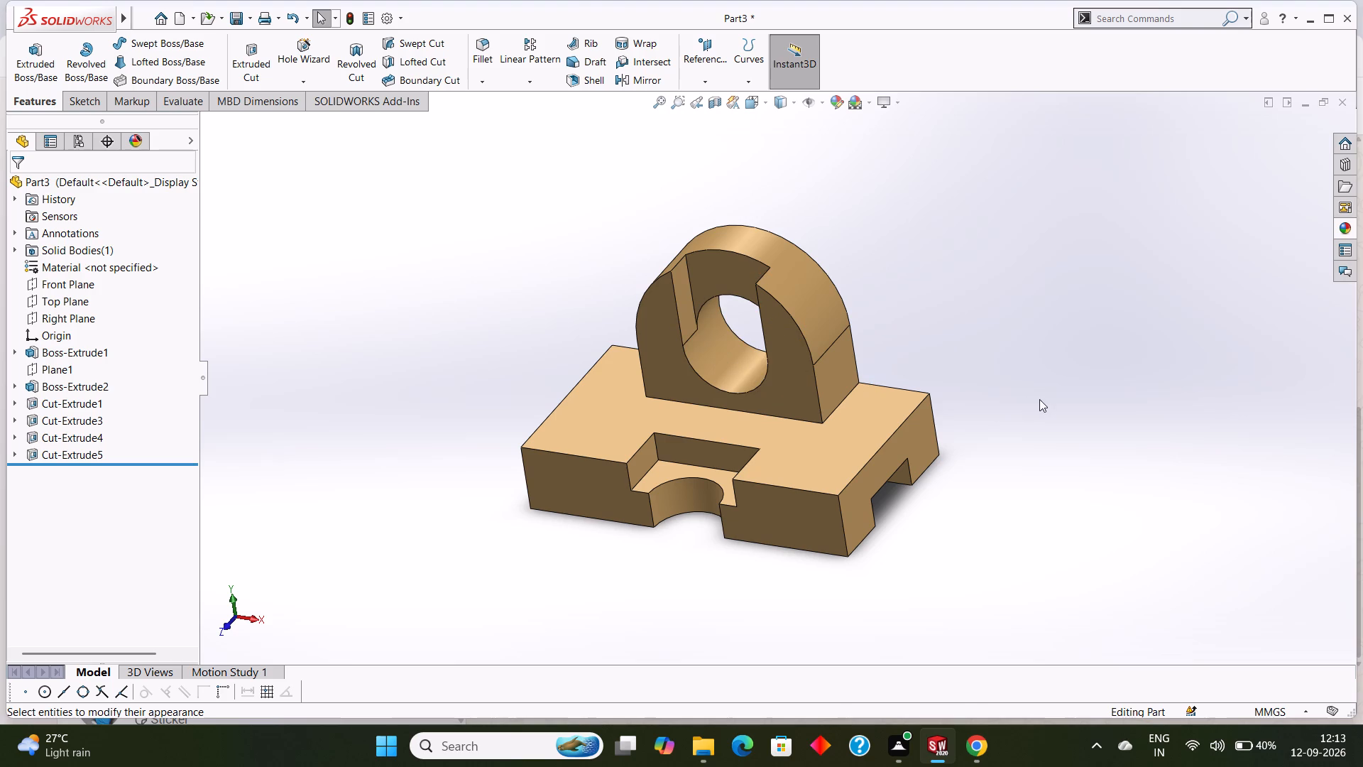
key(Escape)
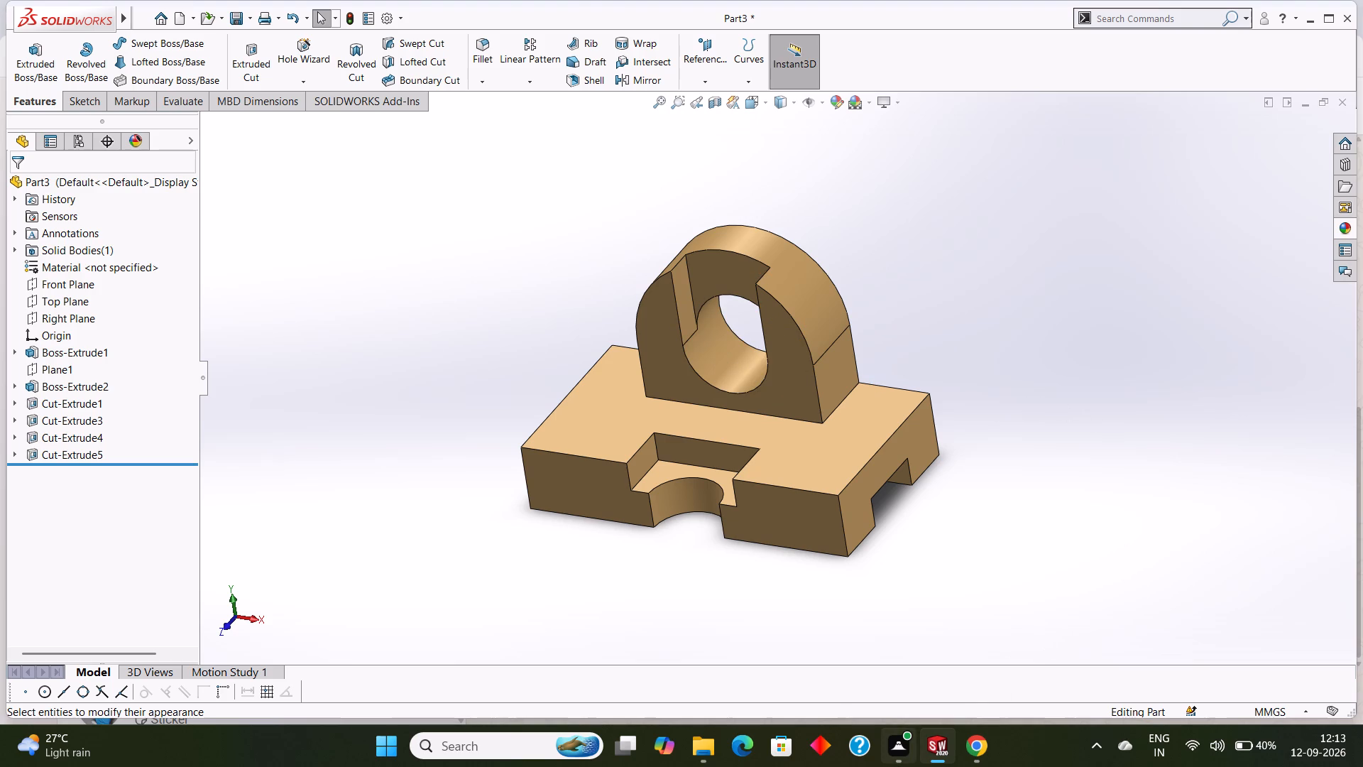
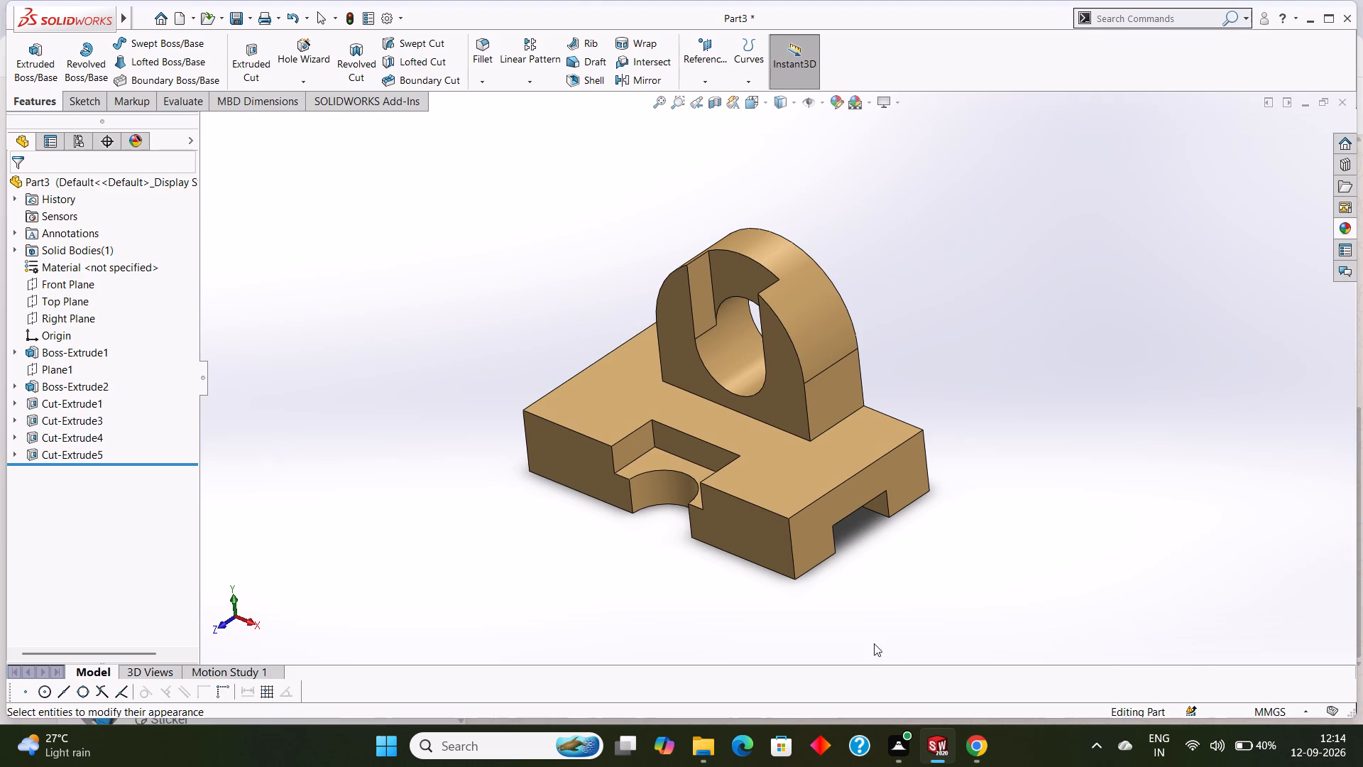
Save the part in the tryfuji folder under the name pivot lug mounting bracket.
key(ctrl+s)
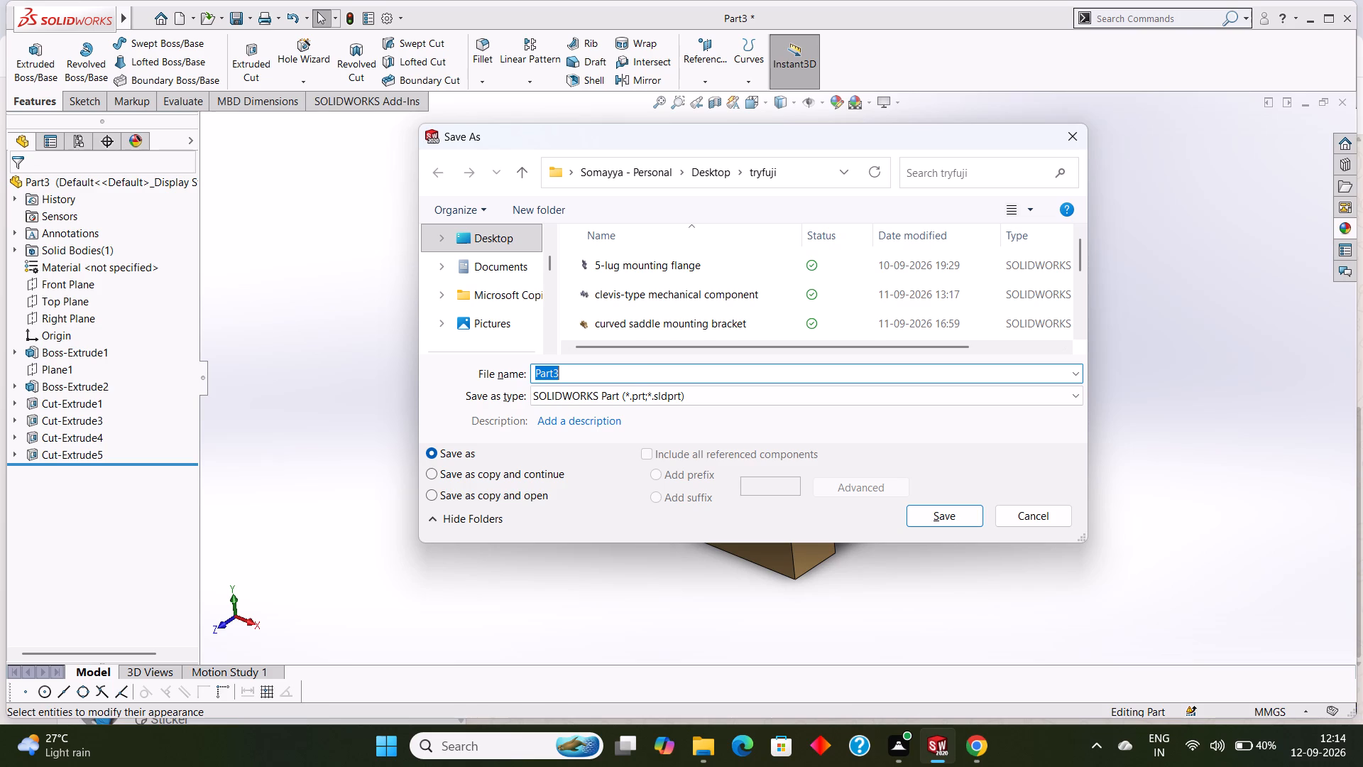
key(BackSpace)
text(pivot)
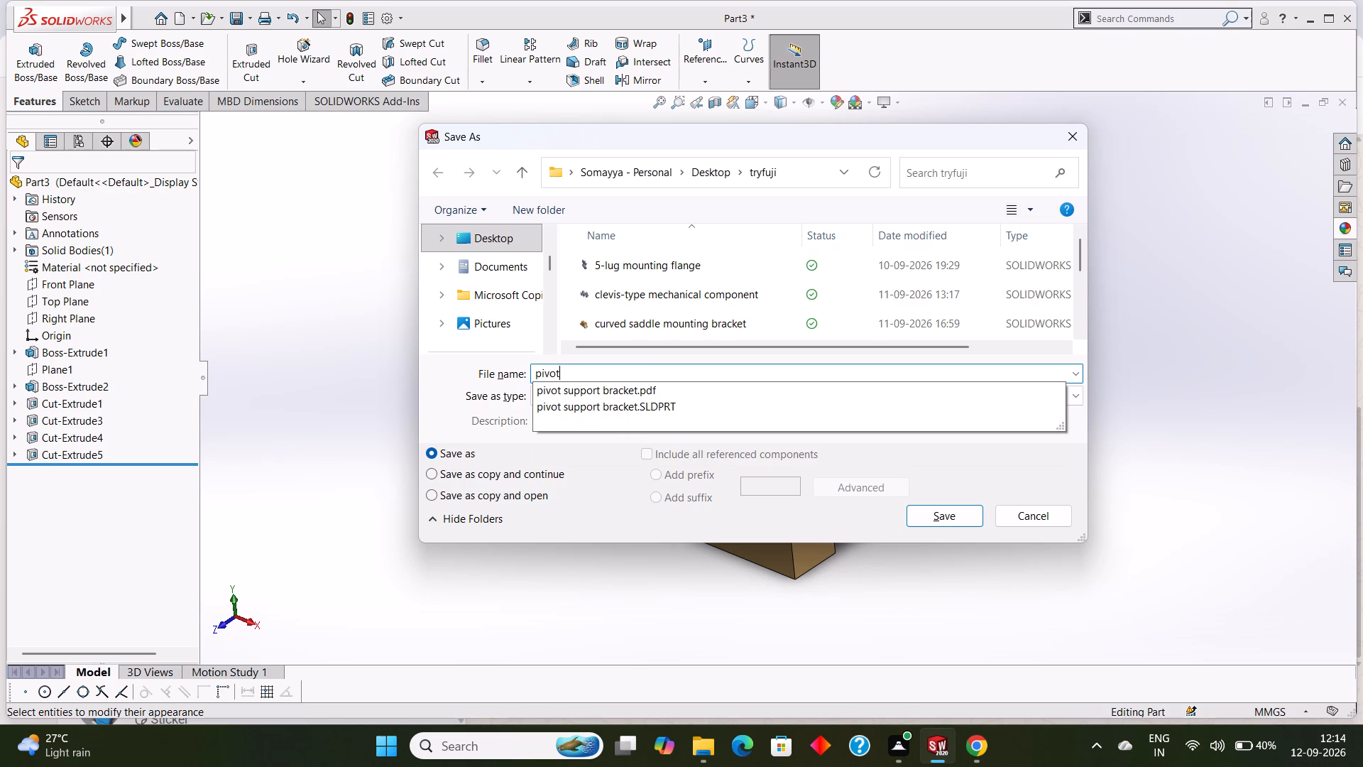
key(space)
text(lug)
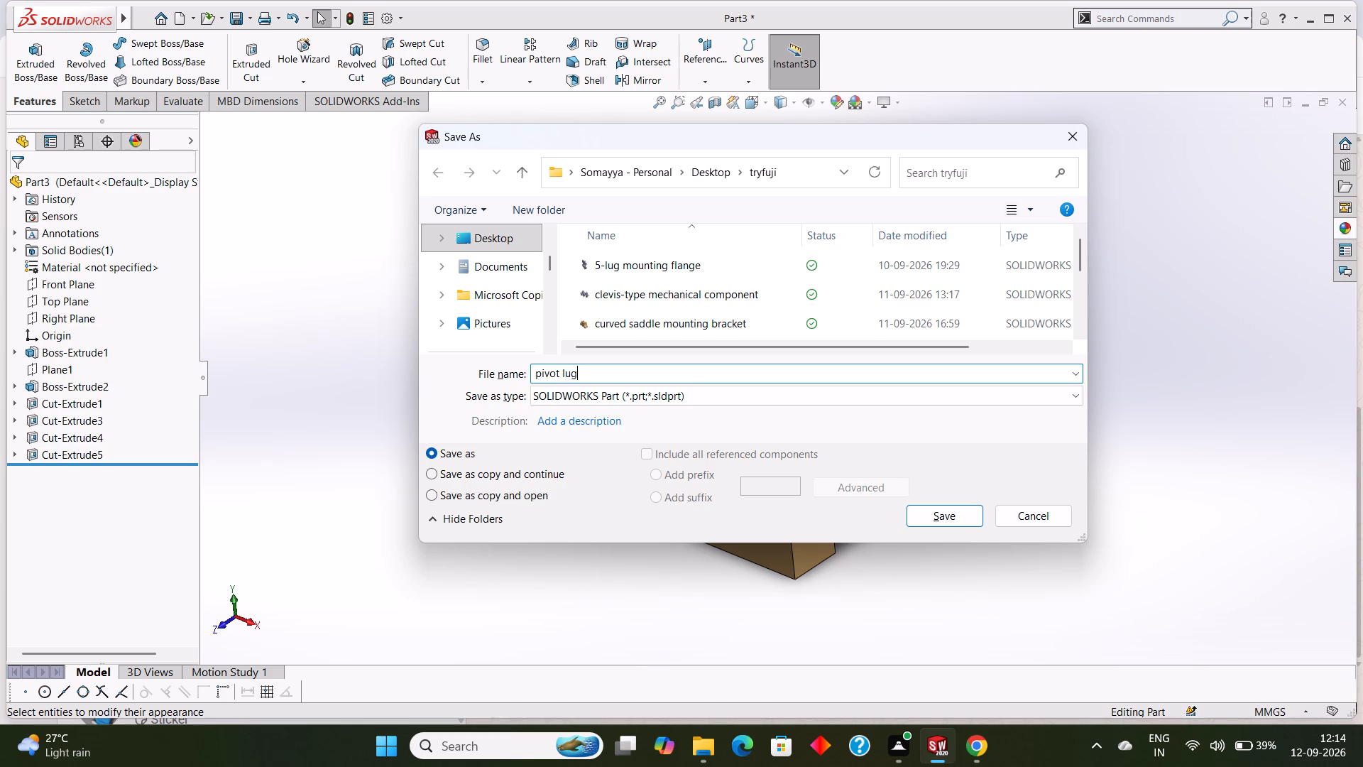
key(space)
text(mounting)
key(space)
text(bracket)
key(Return)
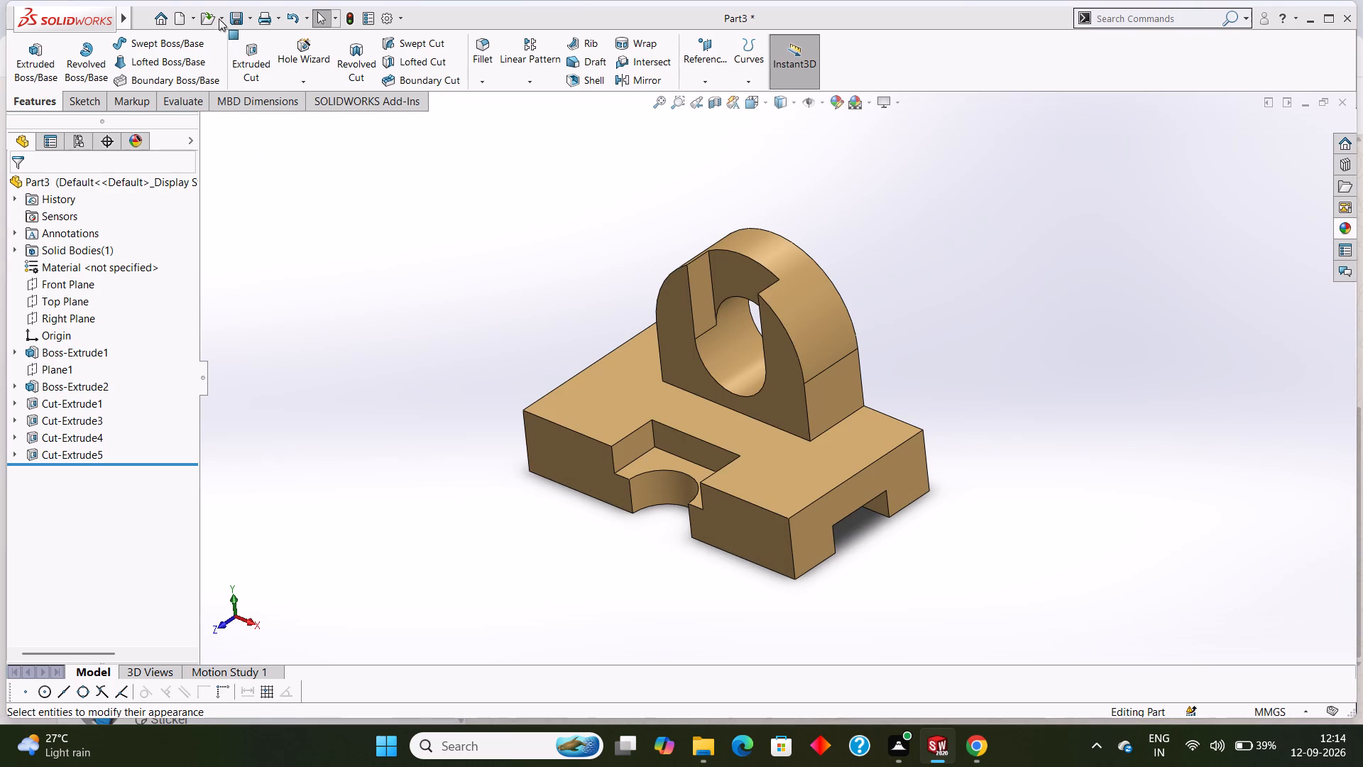
Save a PDF version of the part as pivot lug mounting bracket in the same folder.
click(249, 17)
click(263, 53)
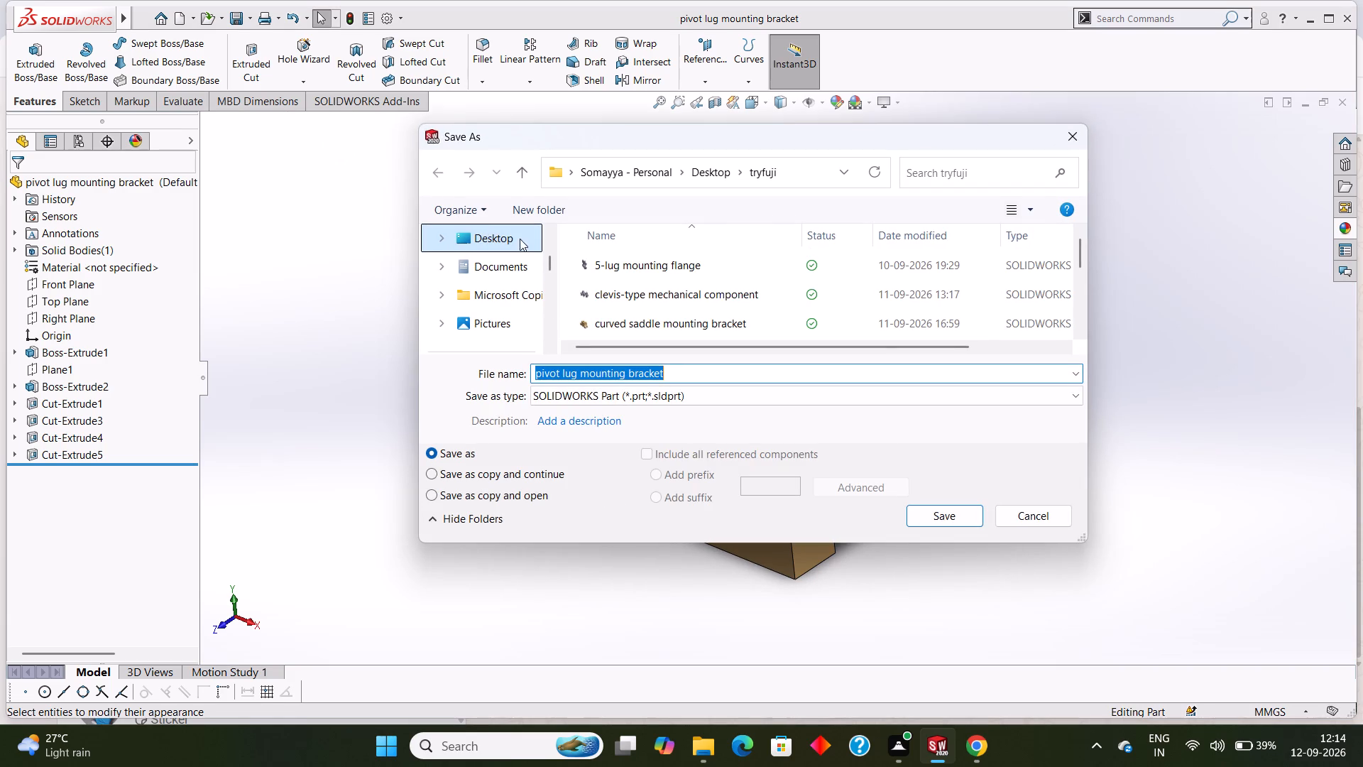
click(636, 399)
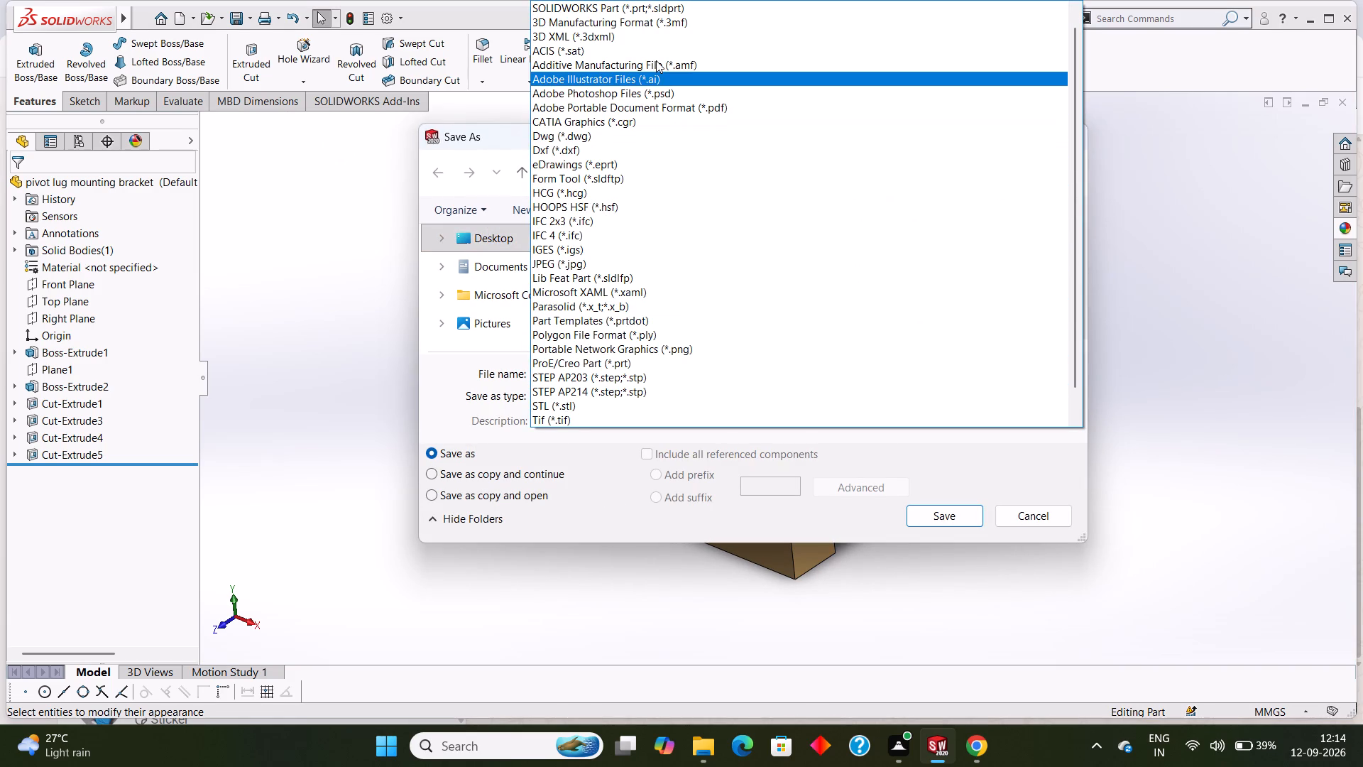
click(657, 105)
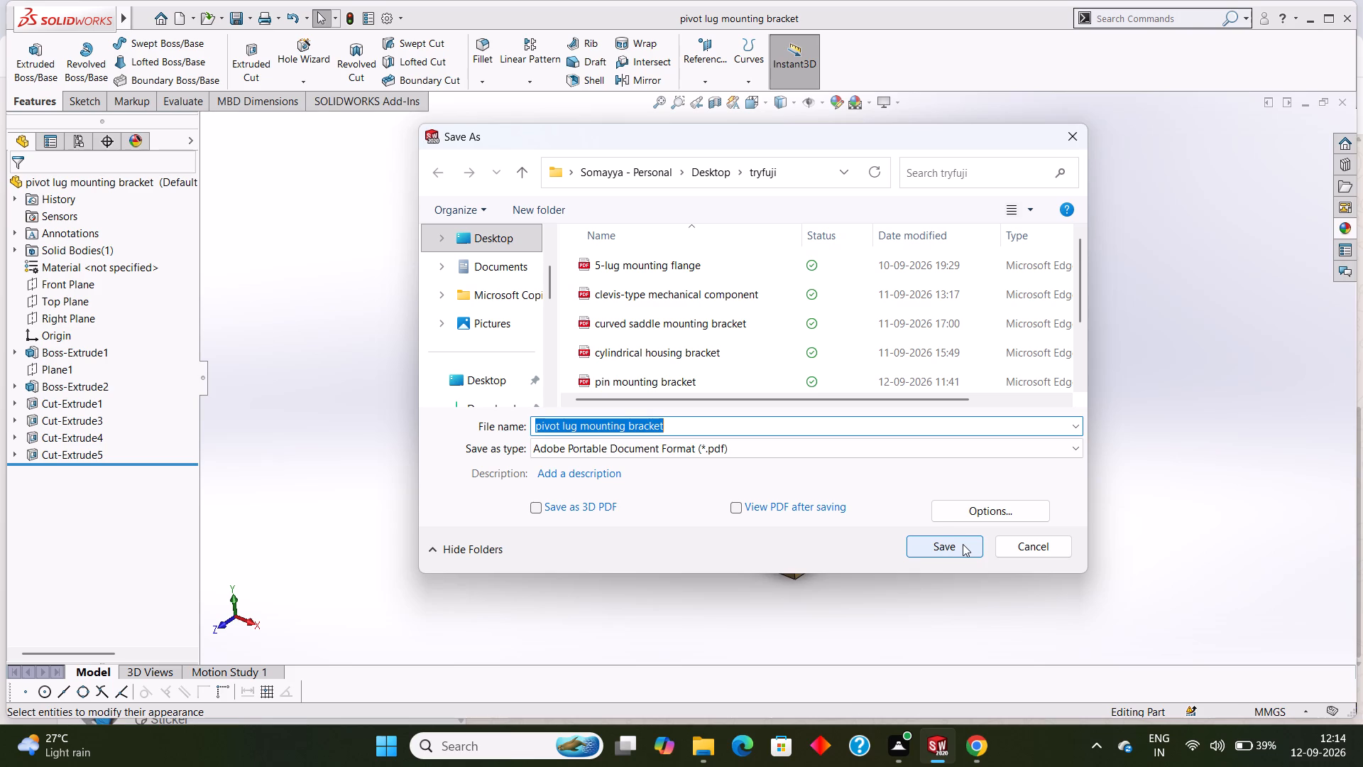
click(963, 544)
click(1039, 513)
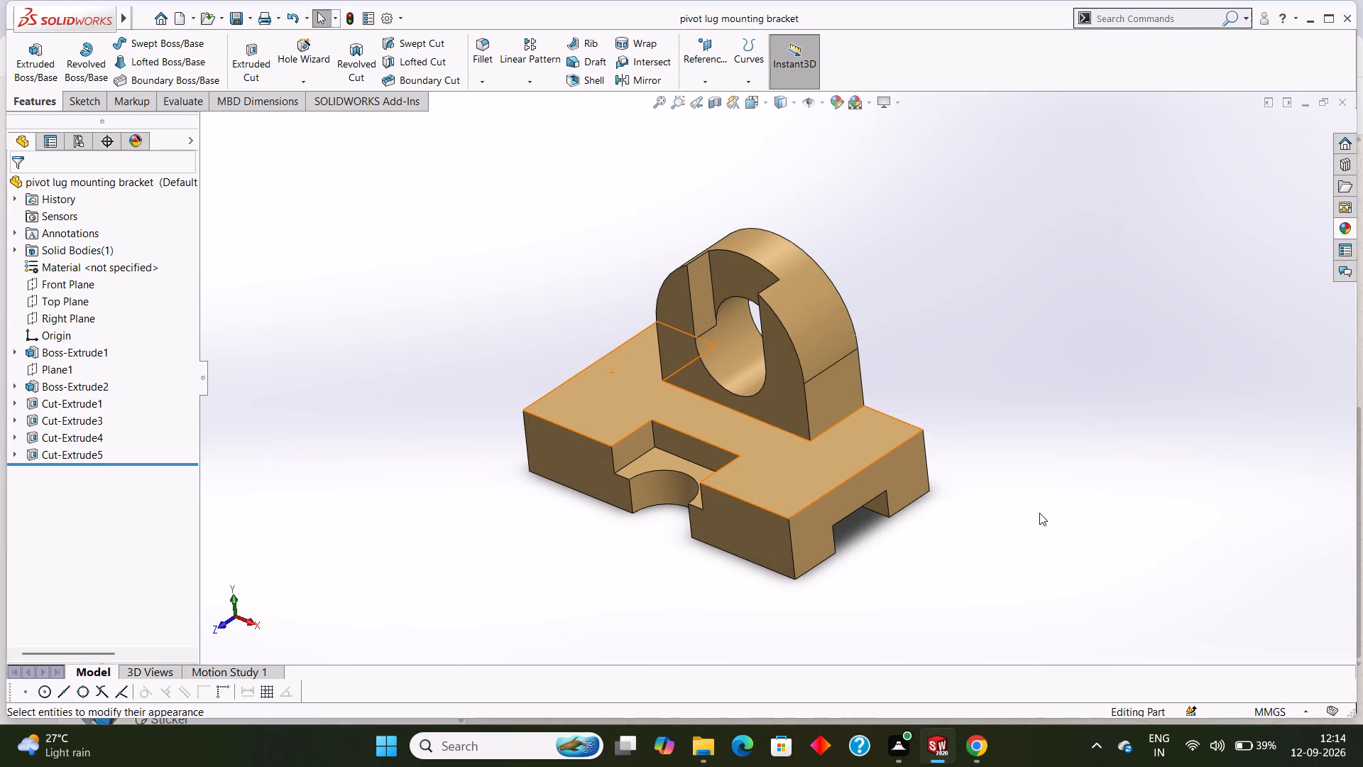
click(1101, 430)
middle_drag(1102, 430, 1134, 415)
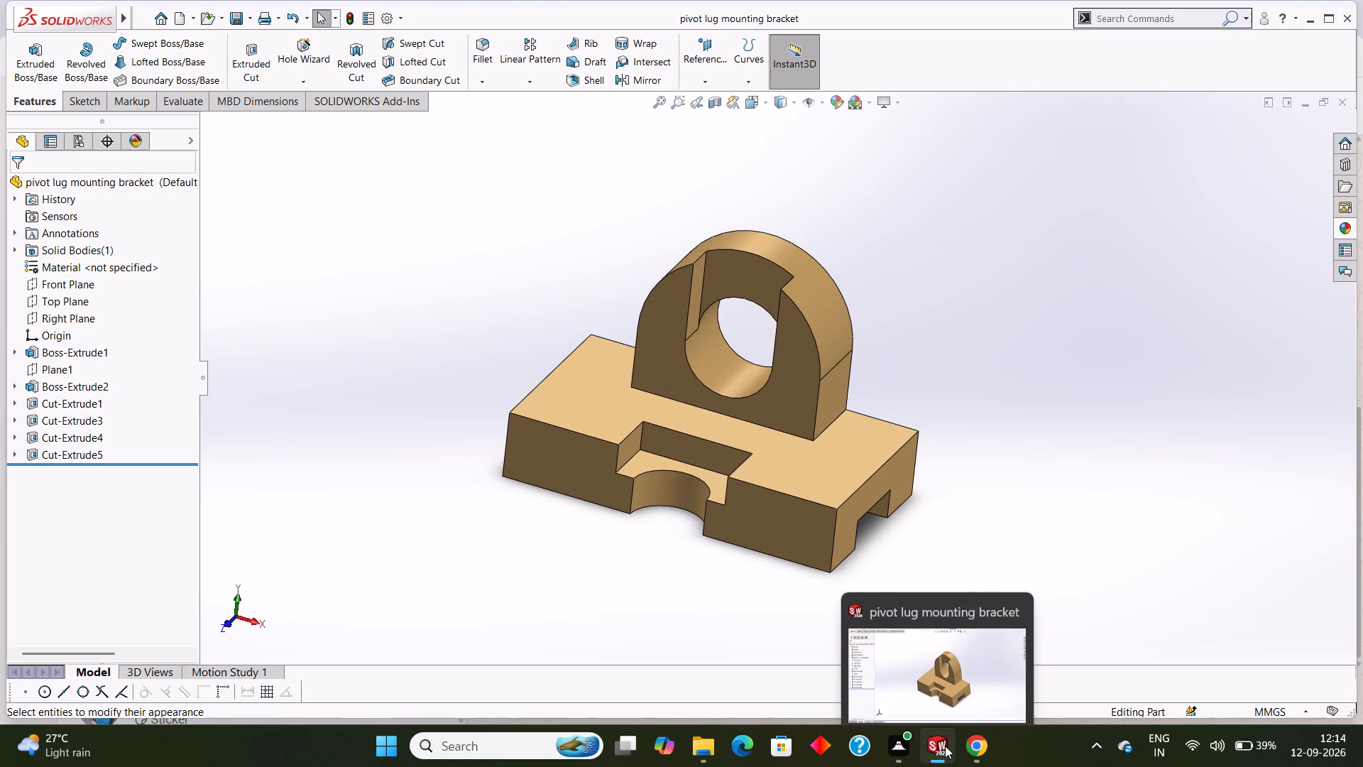
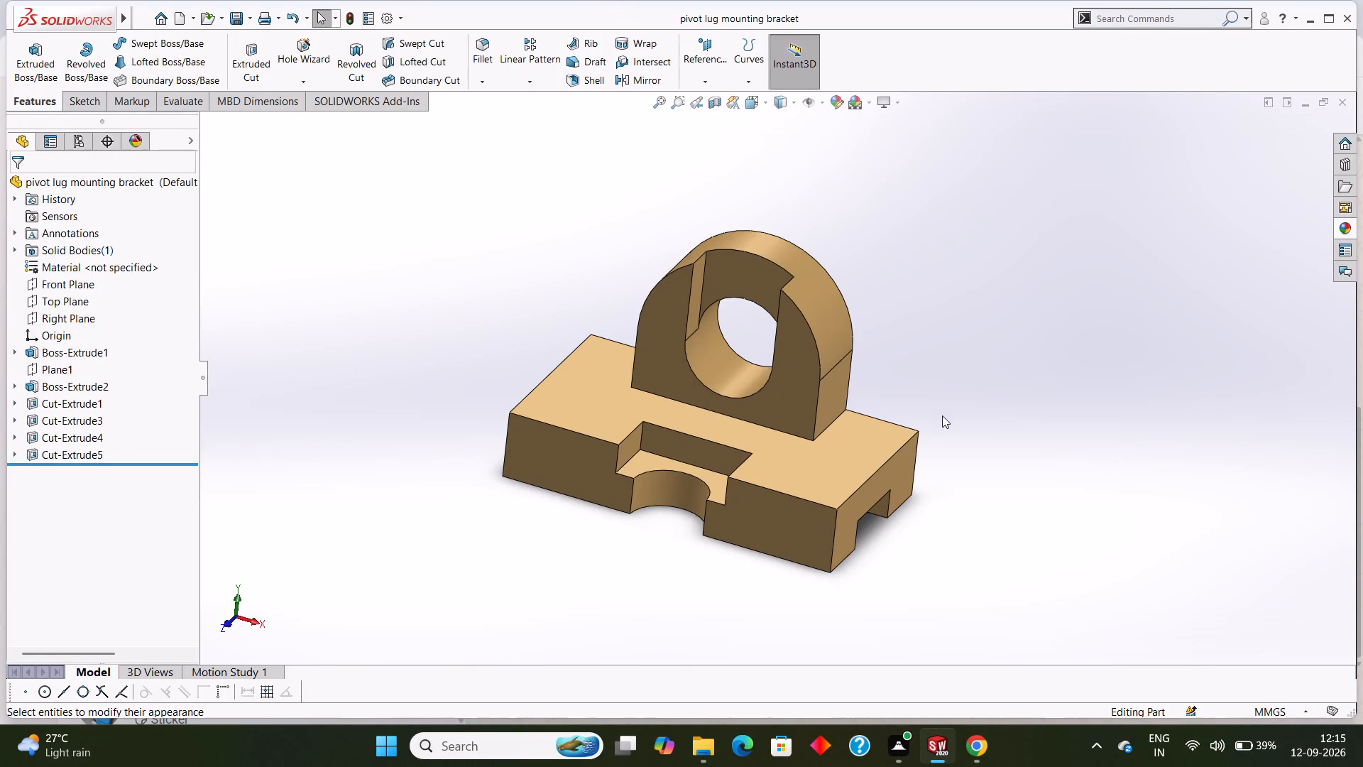
Examine the finished bracket from several angles, including the holed upright, the front cutout and the slotted underside of the base.
middle_drag(1001, 484, 953, 493)
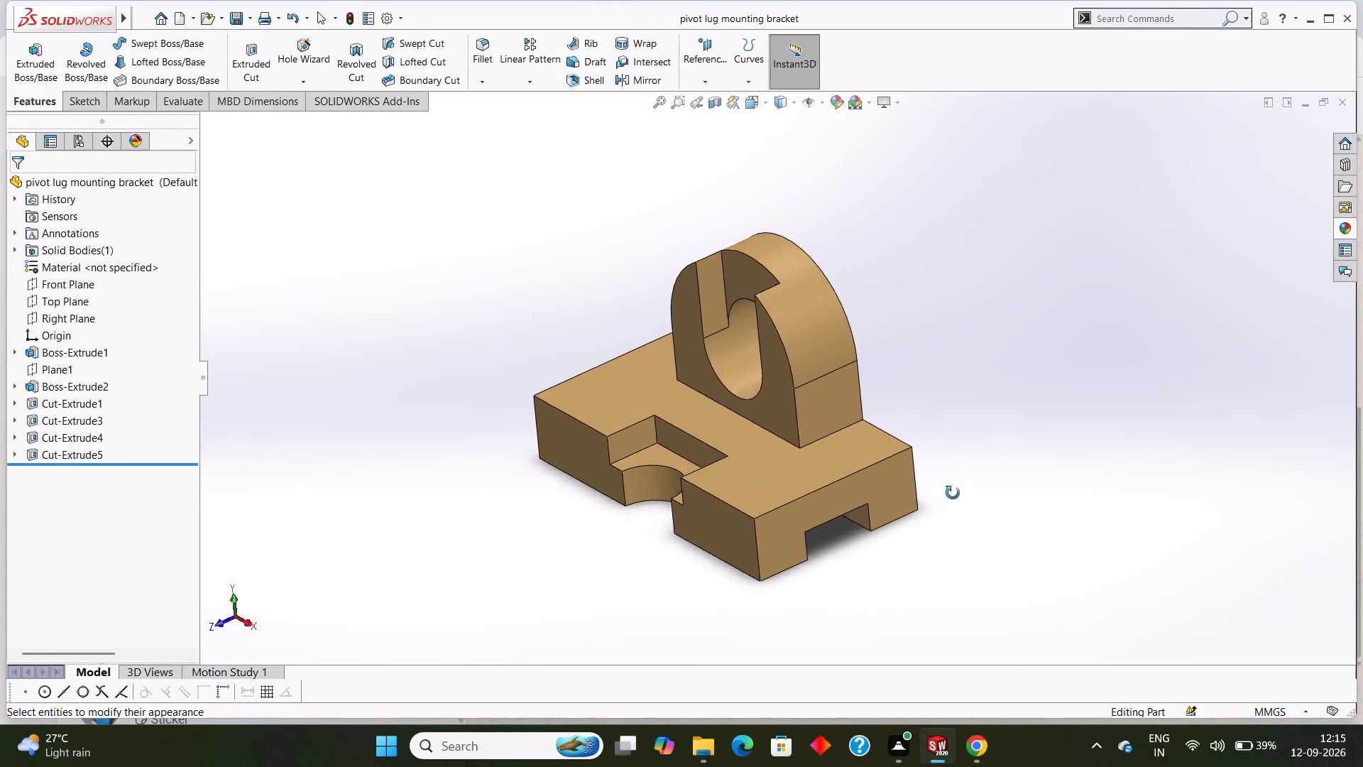
middle_drag(953, 493, 968, 460)
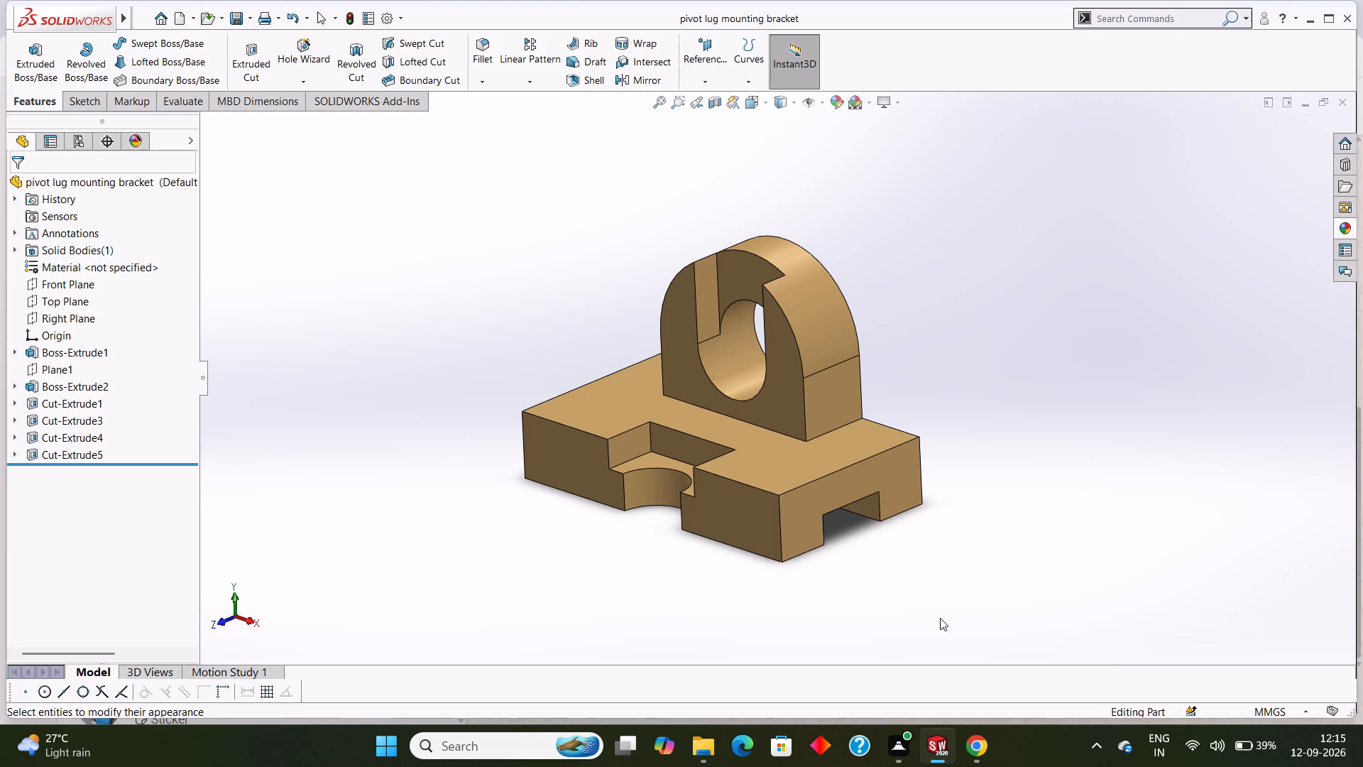
middle_drag(931, 592, 1014, 508)
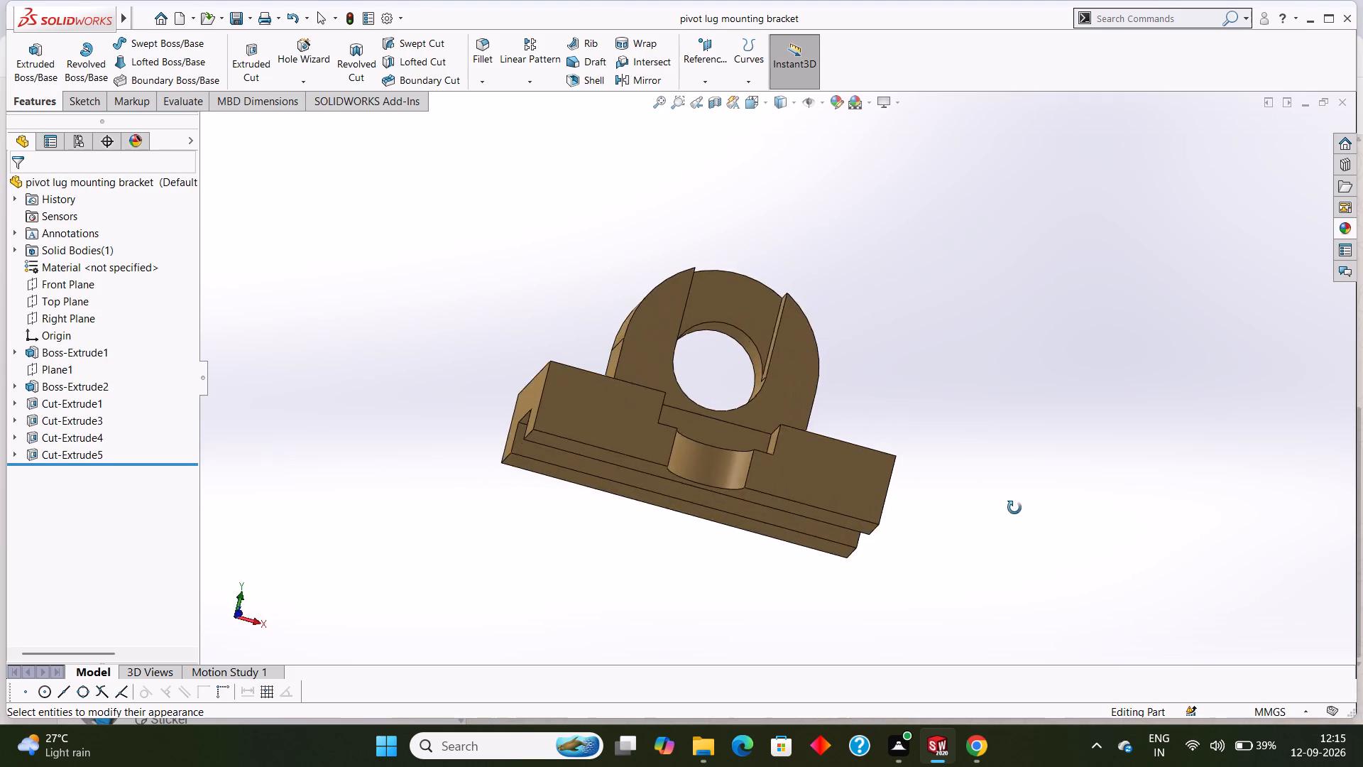
middle_drag(1014, 508, 917, 586)
middle_drag(1038, 312, 1017, 317)
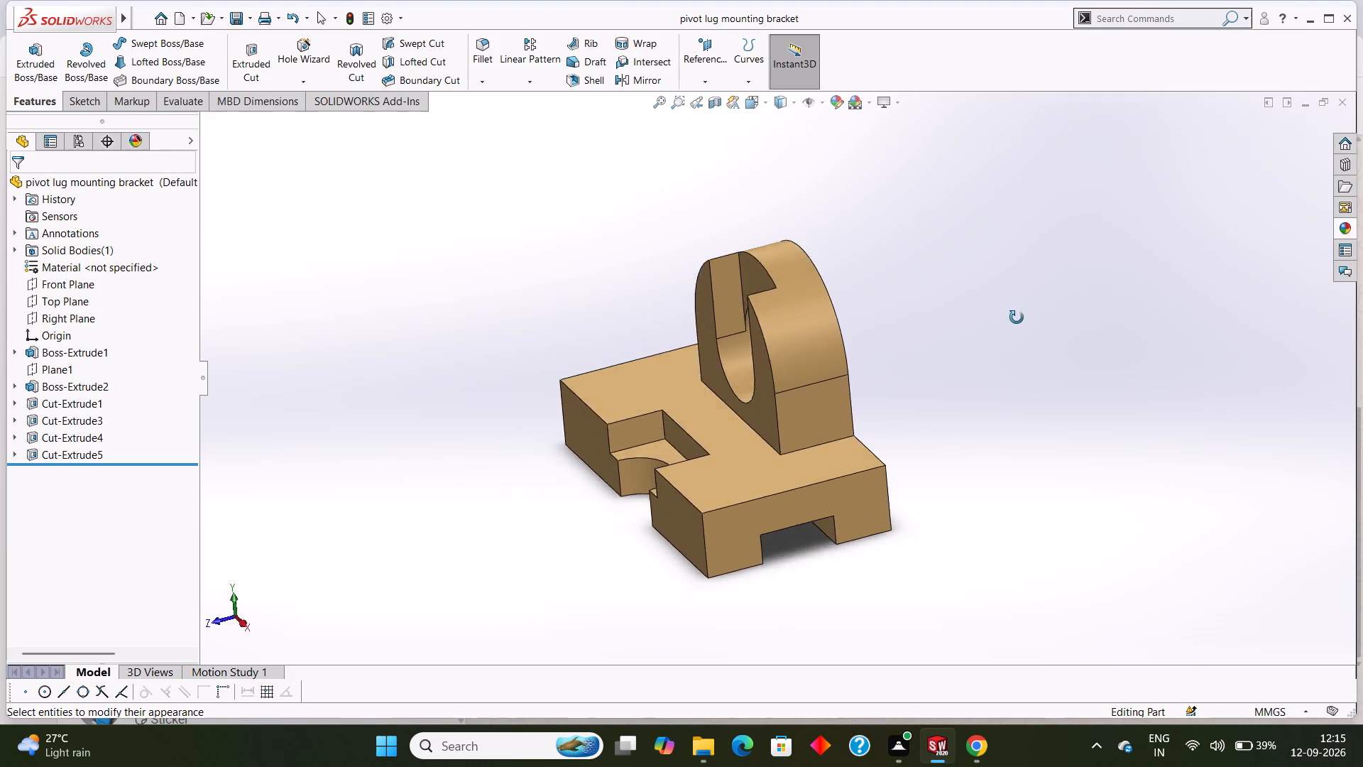
middle_drag(1017, 317, 1054, 364)
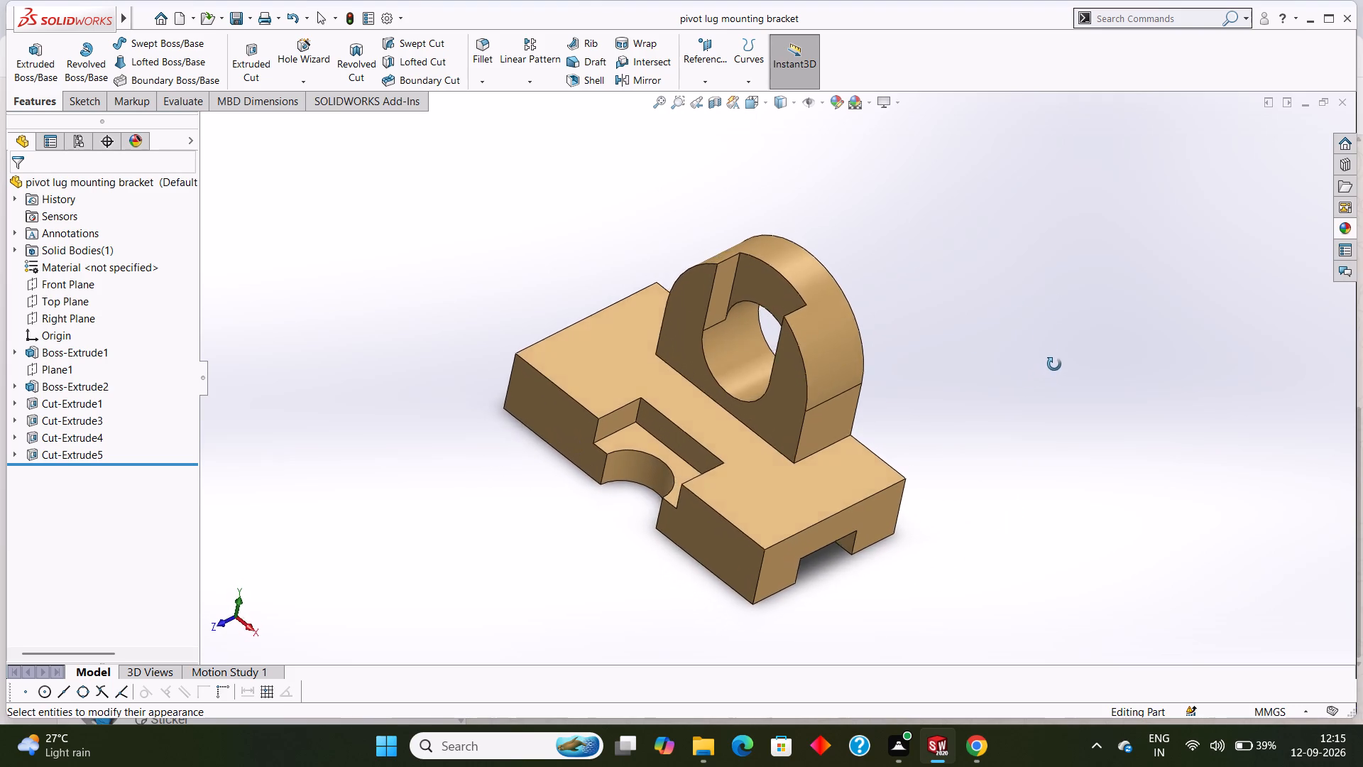
middle_drag(1054, 364, 1042, 346)
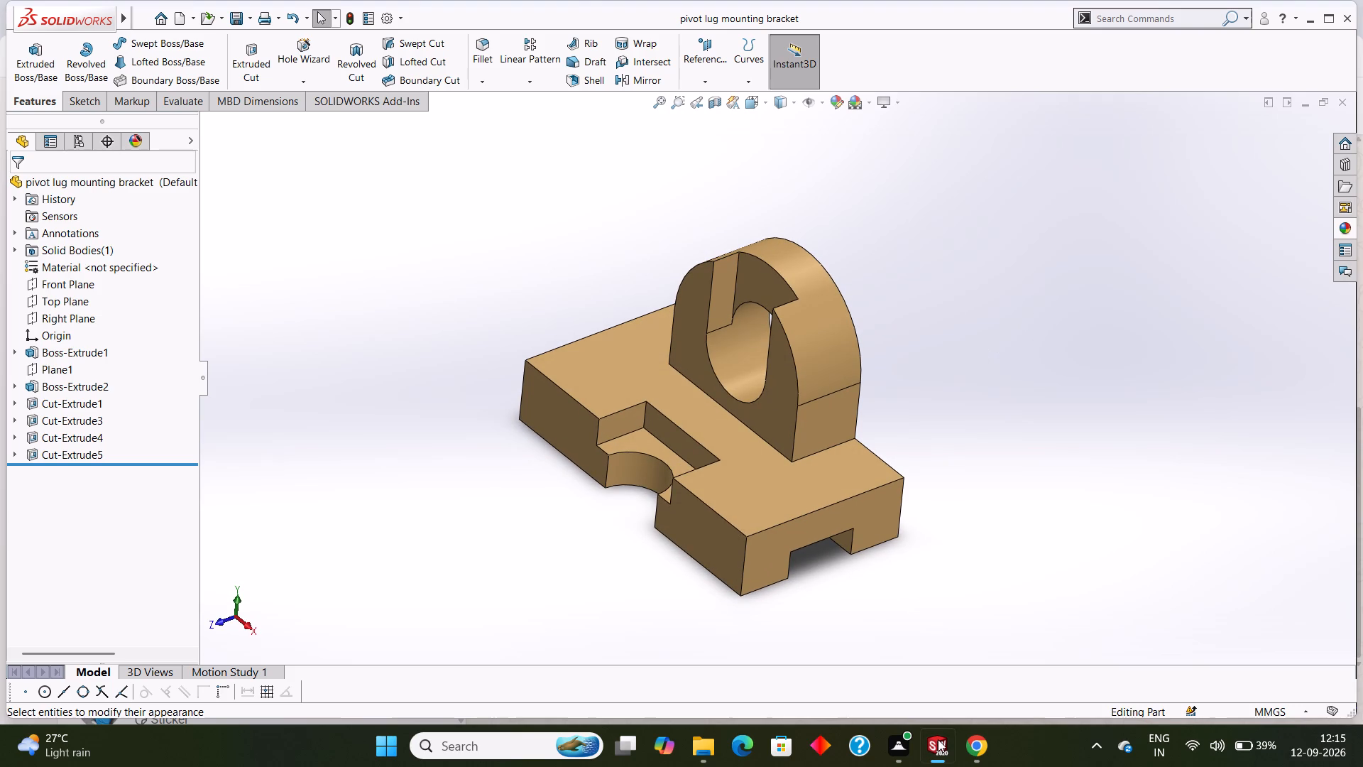